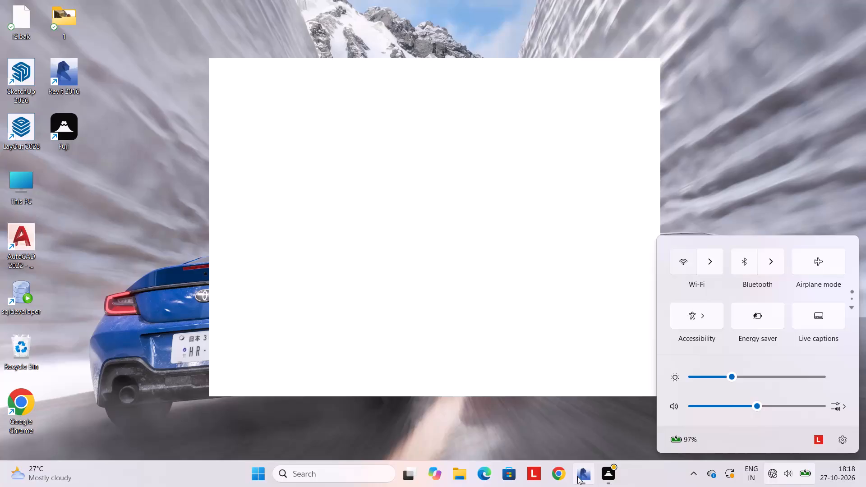
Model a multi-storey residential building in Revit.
Switch to Revit and start a new project from the US Imperial default template file.
{"action": "left_click", "coordinate": [580, 476]}
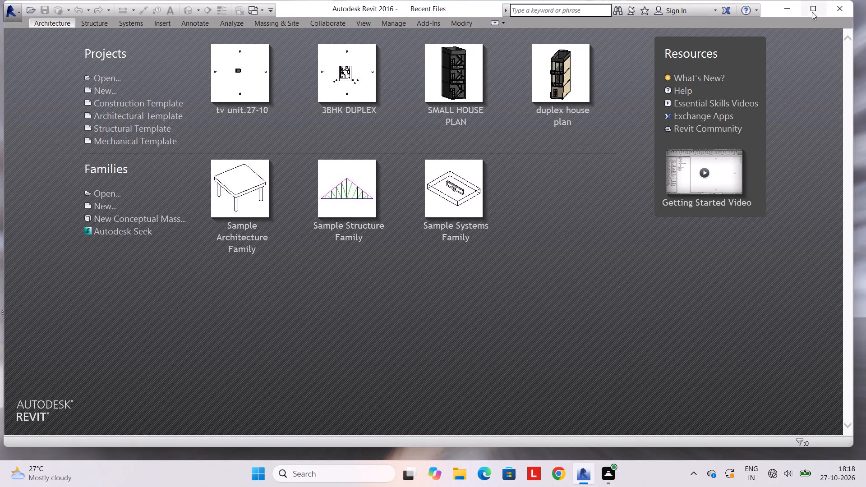
{"action": "left_click", "coordinate": [812, 11]}
{"action": "left_click", "coordinate": [106, 83]}
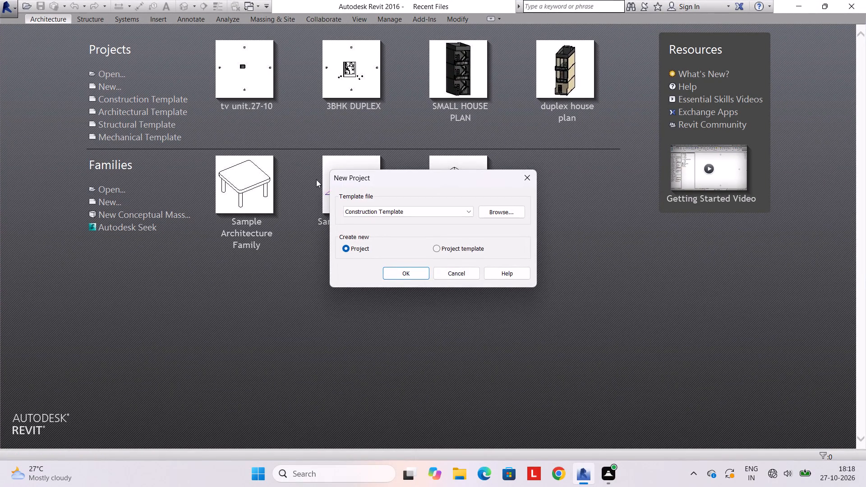
{"action": "left_click", "coordinate": [403, 216]}
{"action": "left_click", "coordinate": [390, 233]}
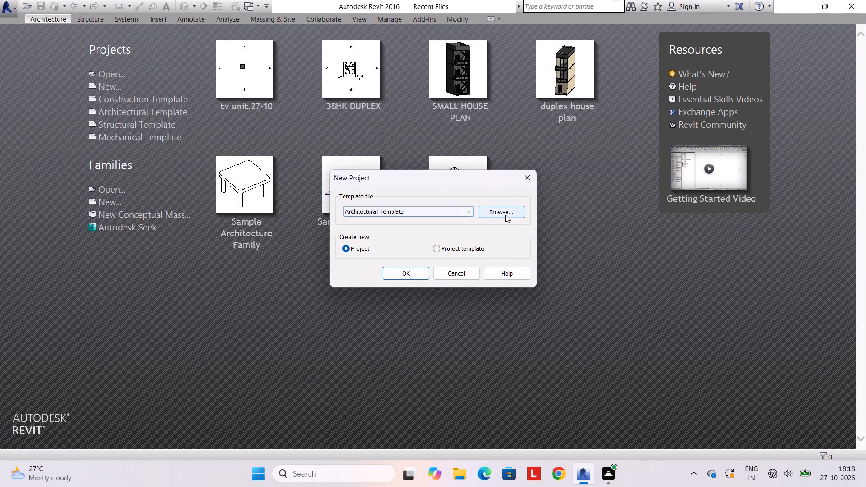
{"action": "left_click", "coordinate": [505, 215]}
{"action": "left_click", "coordinate": [330, 165]}
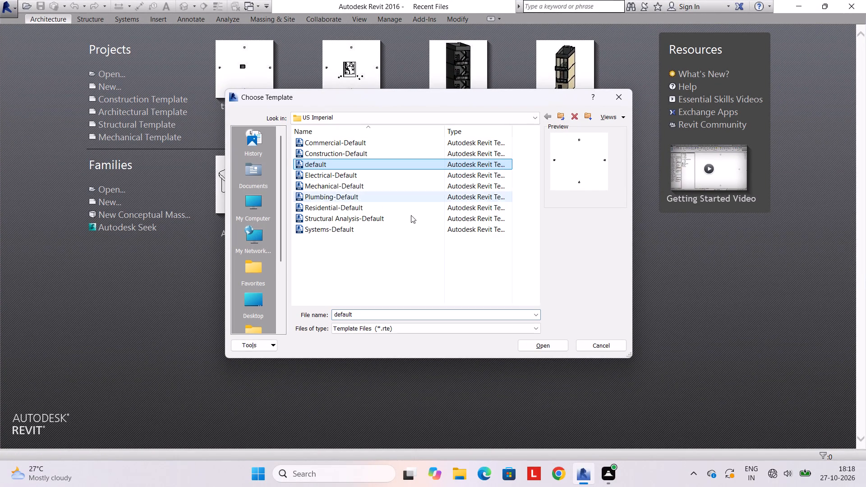
{"action": "left_click", "coordinate": [547, 350]}
{"action": "left_click", "coordinate": [414, 275]}
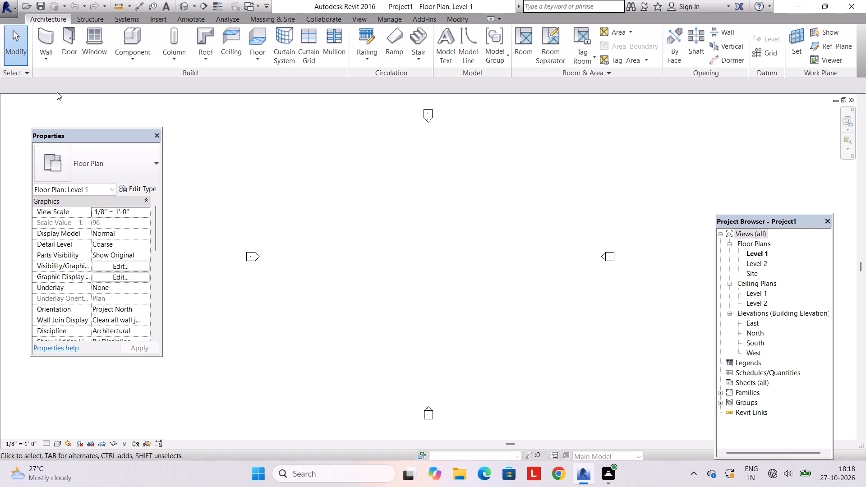
Duplicate the Generic - 8" basic wall as a new type named 9" and set its structure layer thickness to 9".
{"action": "left_click", "coordinate": [44, 33]}
{"action": "left_click", "coordinate": [148, 188]}
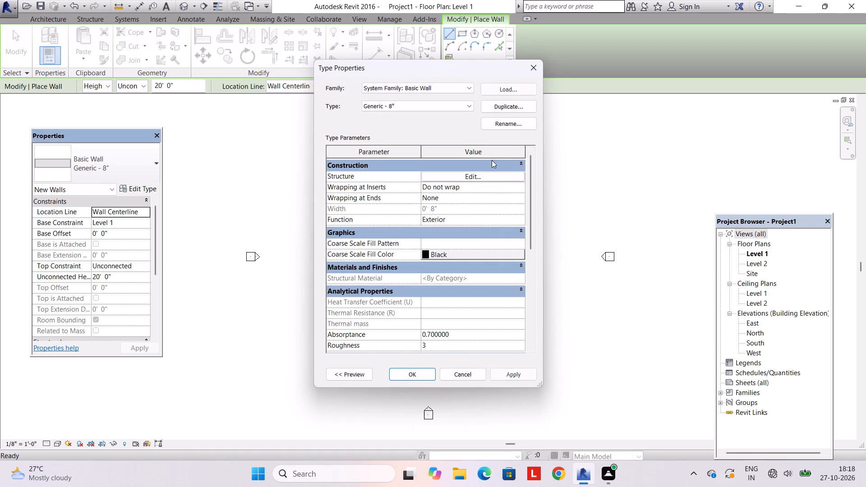
{"action": "left_click", "coordinate": [508, 106]}
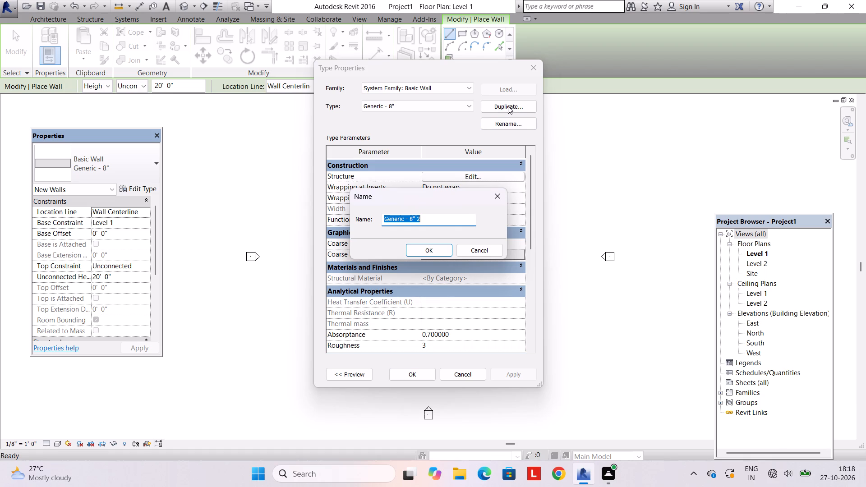
{"action": "type", "text": "9\""}
{"action": "key", "text": "Return"}
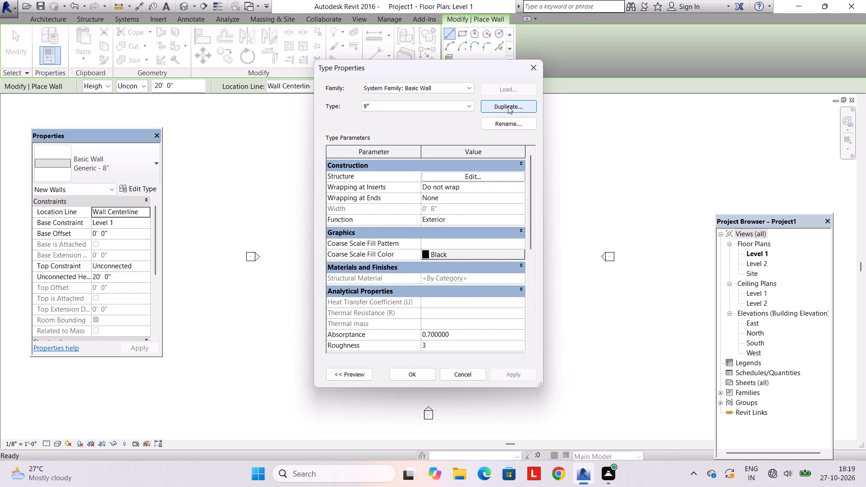
{"action": "left_click", "coordinate": [474, 175]}
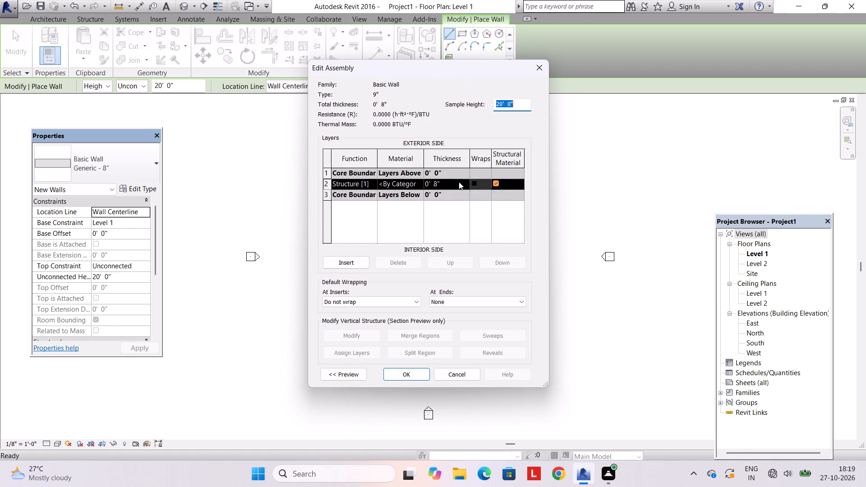
{"action": "left_click", "coordinate": [459, 182]}
{"action": "type", "text": "9\""}
{"action": "key", "text": "Return"}
{"action": "left_click", "coordinate": [412, 374]}
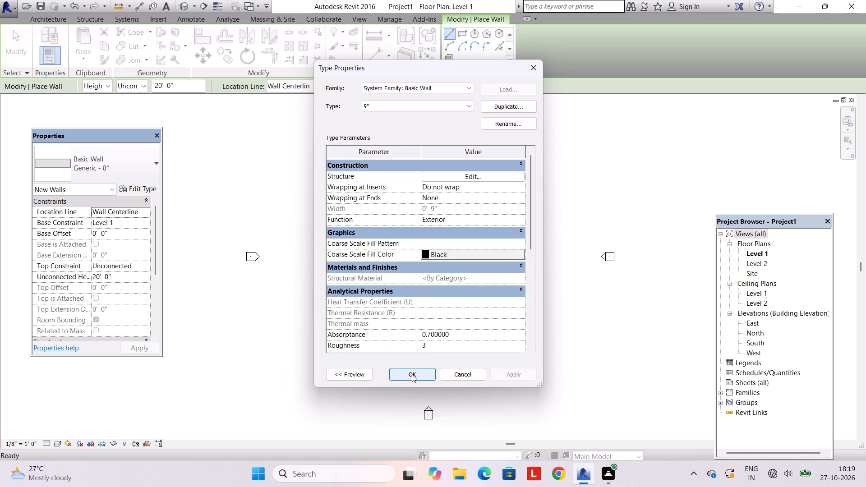
{"action": "left_click", "coordinate": [488, 178]}
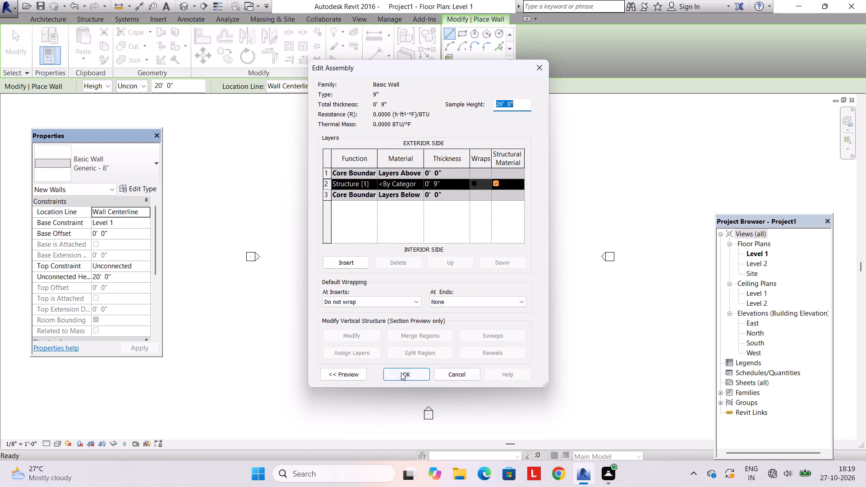
{"action": "left_click", "coordinate": [401, 371]}
{"action": "left_click", "coordinate": [401, 371]}
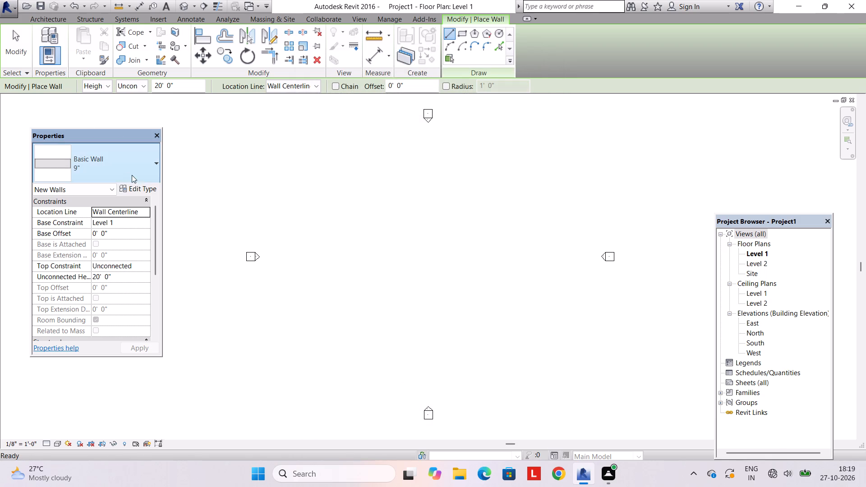
Duplicate the 9" wall as a new type named 6" and set its structure layer thickness to 6".
{"action": "left_click", "coordinate": [144, 184]}
{"action": "left_click", "coordinate": [518, 102]}
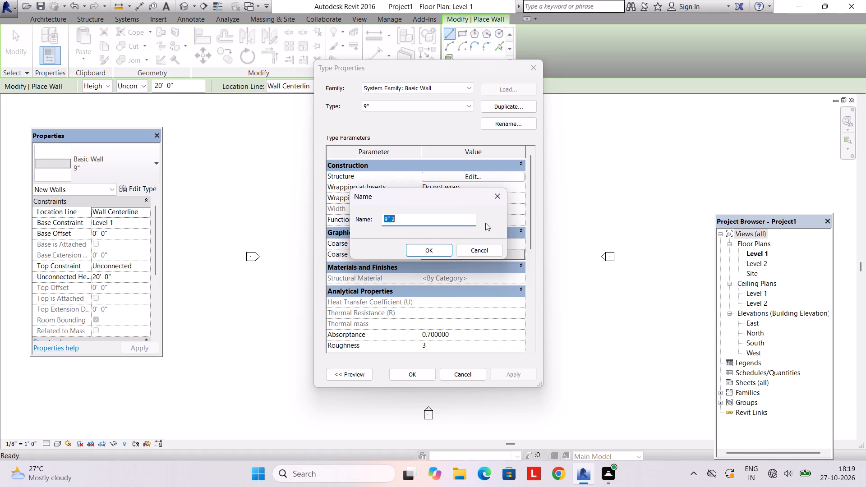
{"action": "type", "text": "6\""}
{"action": "key", "text": "Return"}
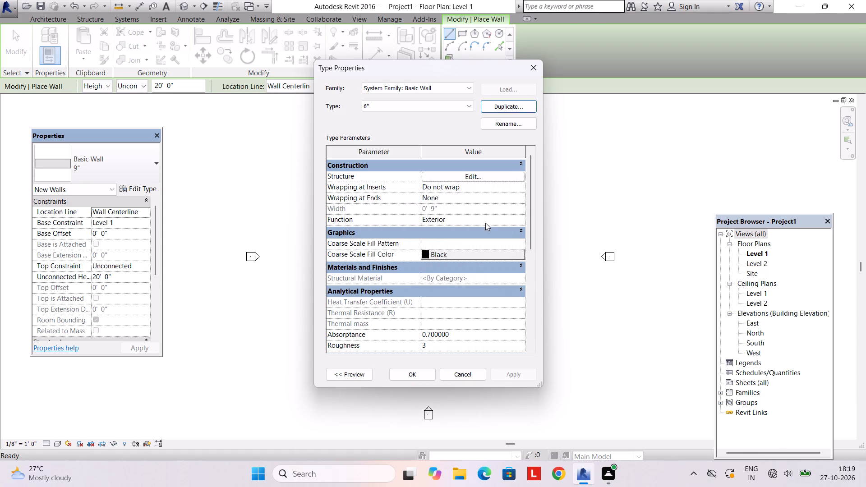
{"action": "left_click", "coordinate": [493, 183]}
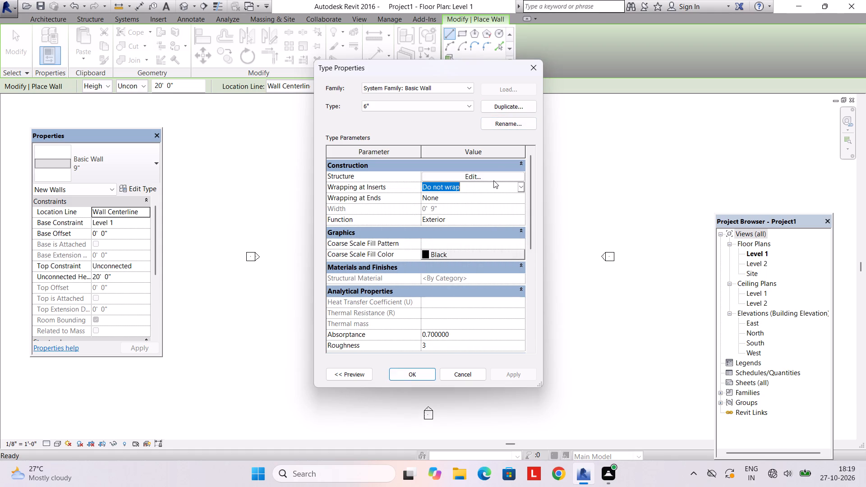
{"action": "left_click", "coordinate": [493, 180]}
{"action": "left_click", "coordinate": [439, 184]}
{"action": "left_click_drag", "start_coordinate": [439, 184], "coordinate": [417, 188]}
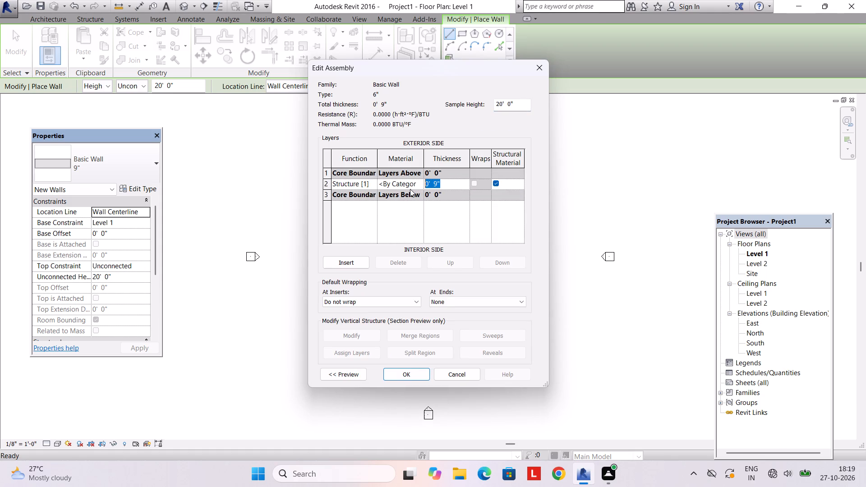
{"action": "type", "text": "6\""}
{"action": "key", "text": "Return"}
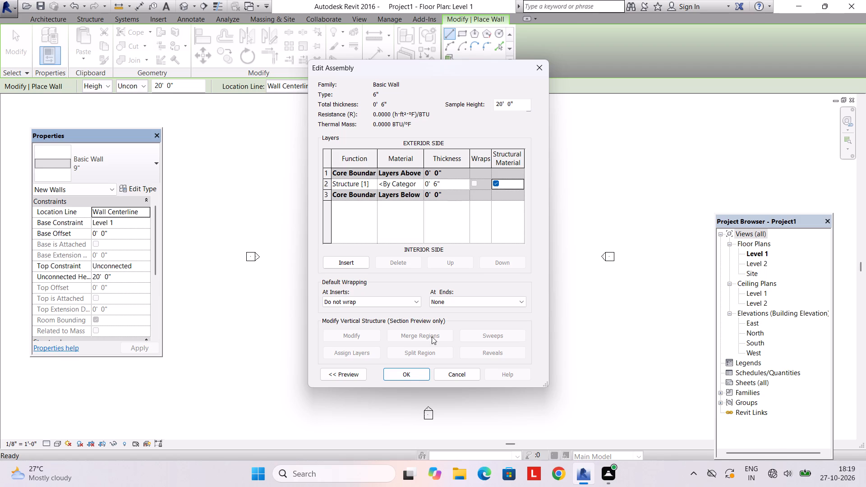
{"action": "left_click", "coordinate": [411, 373]}
{"action": "left_click", "coordinate": [410, 373]}
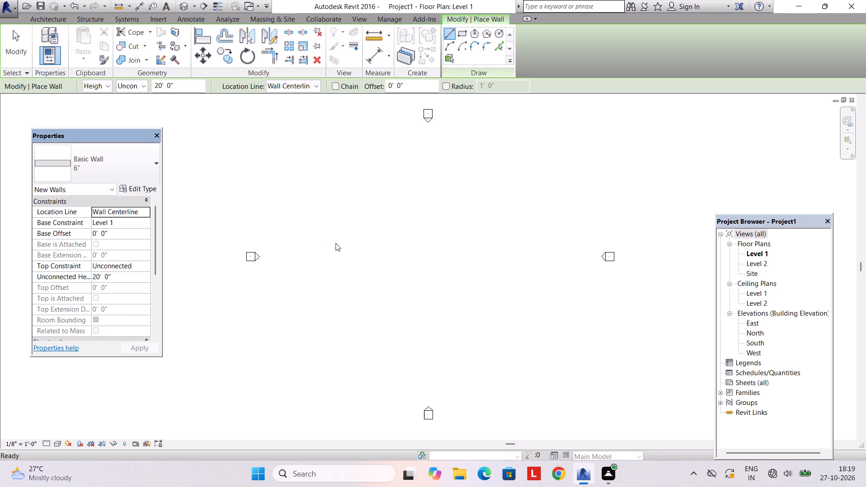
Draw a rectangle of 9" walls about 64' wide and 60' deep between the elevation markers.
{"action": "type", "text": "re"}
{"action": "key", "text": "c"}
{"action": "key", "text": "space"}
{"action": "left_click", "coordinate": [462, 33]}
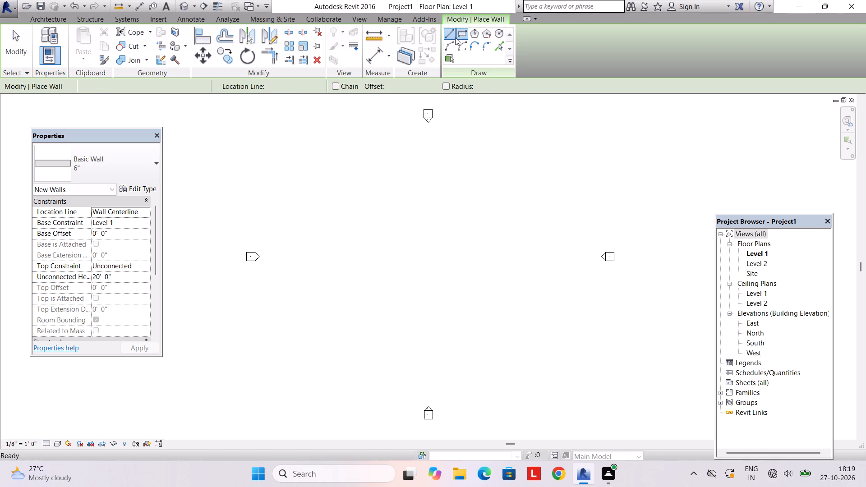
{"action": "left_click", "coordinate": [113, 172]}
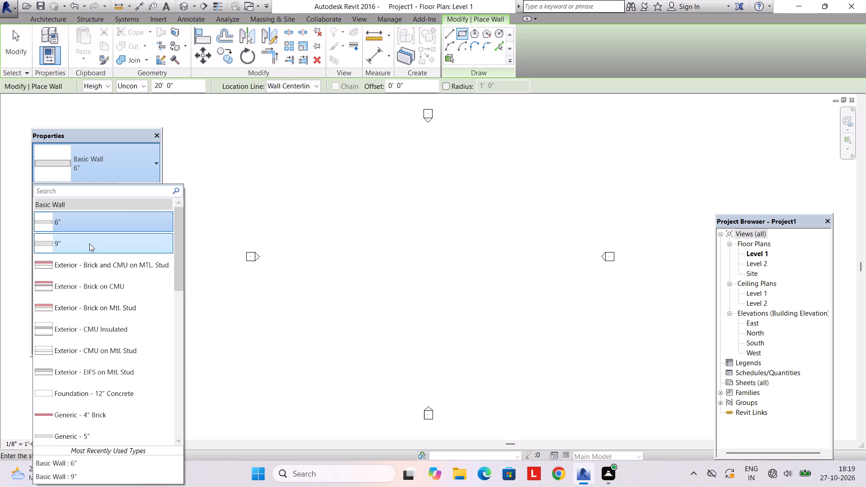
{"action": "left_click", "coordinate": [89, 243]}
{"action": "left_click", "coordinate": [350, 198]}
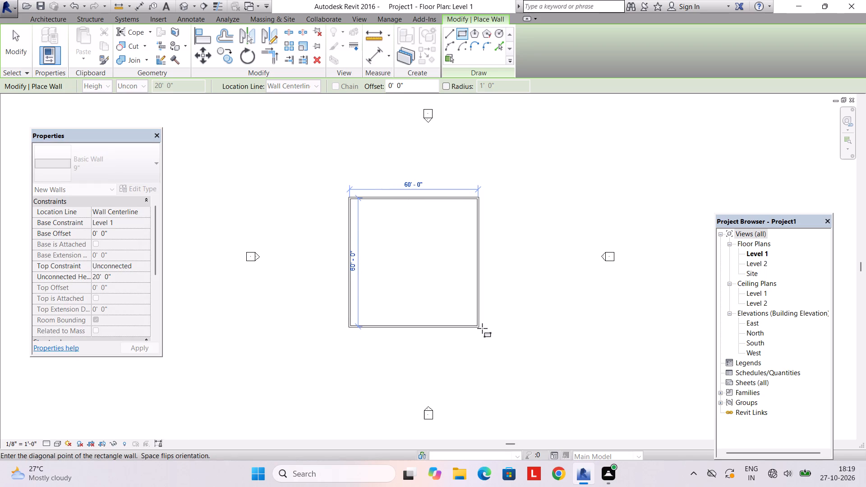
{"action": "left_click", "coordinate": [483, 328]}
Resize the wall rectangle to 30' deep and 20' wide.
{"action": "scroll", "coordinate": [452, 209], "scroll_direction": "up", "scroll_amount": 3}
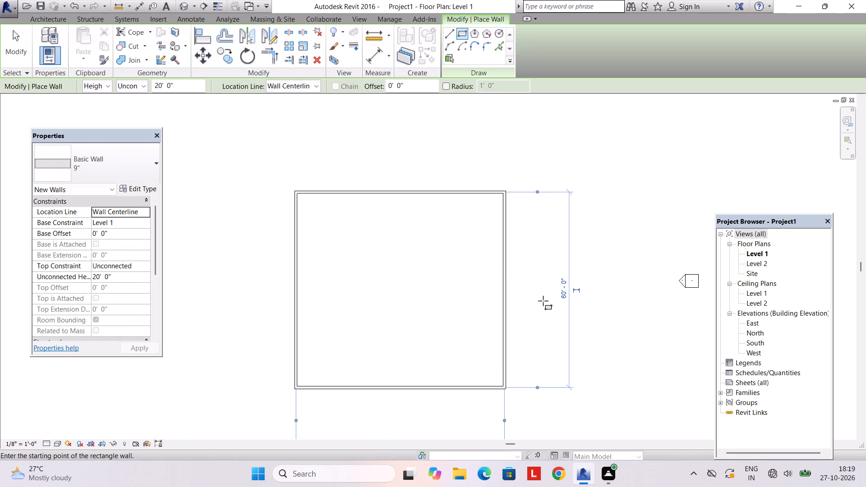
{"action": "left_click", "coordinate": [558, 299]}
{"action": "type", "text": "30'"}
{"action": "key", "text": "Return"}
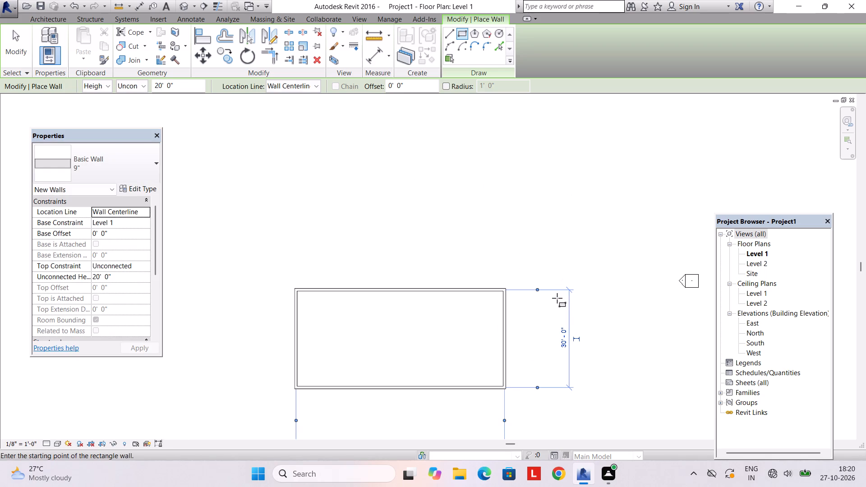
{"action": "scroll", "coordinate": [461, 389], "scroll_direction": "down", "scroll_amount": 2}
{"action": "middle_click_drag", "start_coordinate": [461, 386], "coordinate": [455, 324]}
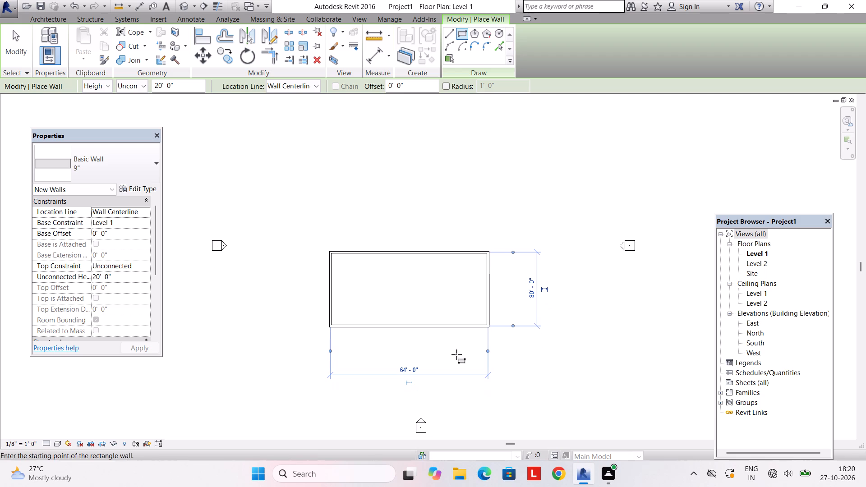
{"action": "scroll", "coordinate": [446, 356], "scroll_direction": "up", "scroll_amount": 2}
{"action": "left_click", "coordinate": [405, 372]}
{"action": "type", "text": "20'"}
{"action": "key", "text": "Return"}
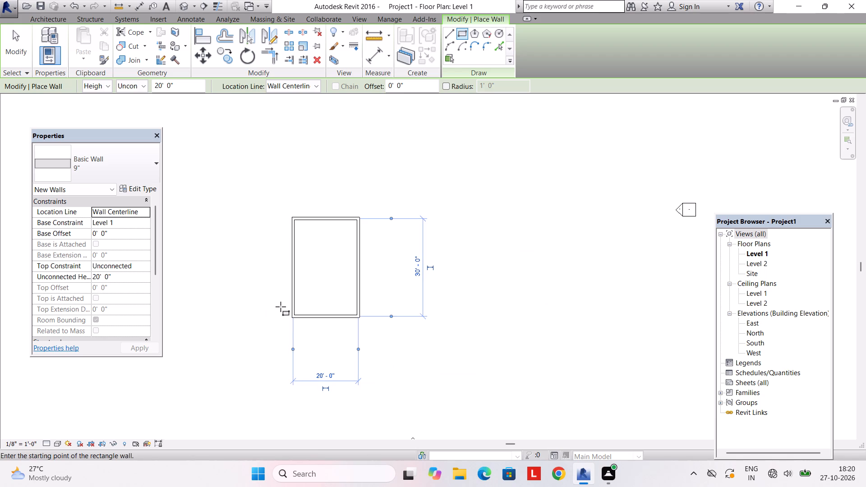
{"action": "key", "text": "Escape"}
Nudge all four rectangle walls slightly up and well to the right in the plan, toward the centre of the elevation markers.
{"action": "scroll", "coordinate": [281, 307], "scroll_direction": "down", "scroll_amount": 4}
{"action": "middle_click_drag", "start_coordinate": [337, 311], "coordinate": [399, 313]}
{"action": "scroll", "coordinate": [389, 309], "scroll_direction": "up", "scroll_amount": 4}
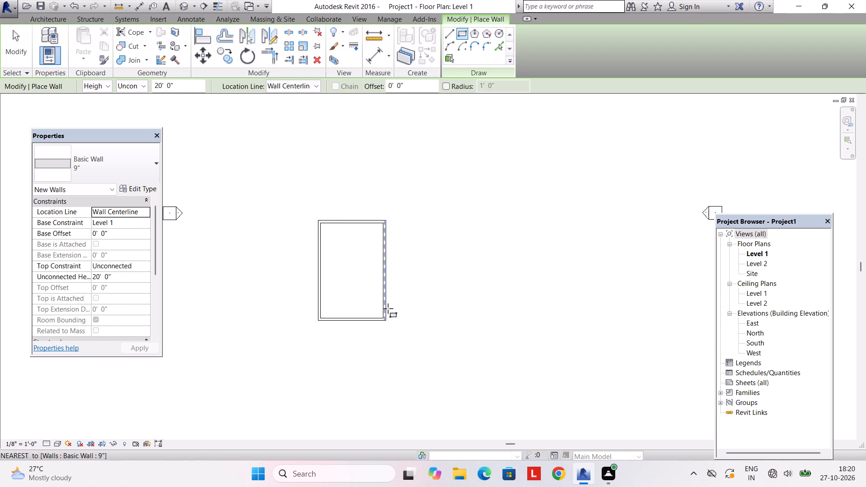
{"action": "scroll", "coordinate": [388, 308], "scroll_direction": "up", "scroll_amount": 1}
{"action": "left_click_drag", "start_coordinate": [332, 170], "coordinate": [390, 332]}
{"action": "key", "text": "Escape"}
{"action": "key", "text": "Escape"}
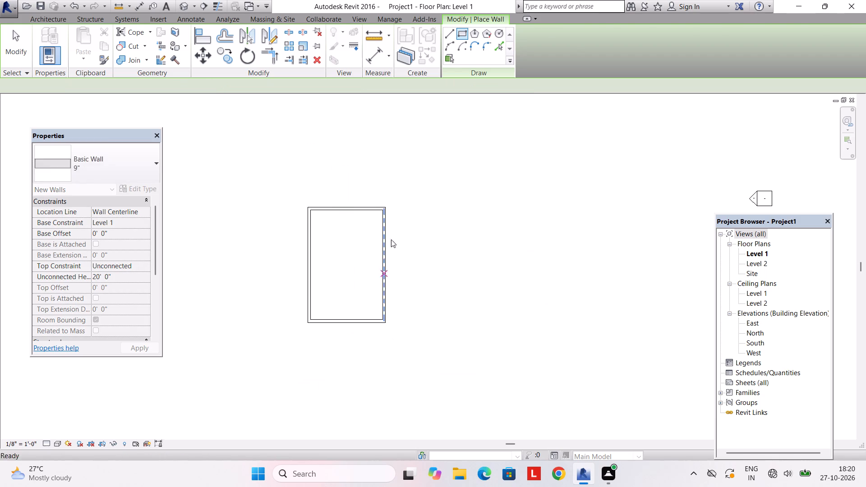
{"action": "key", "text": "Escape"}
{"action": "left_click_drag", "start_coordinate": [277, 163], "coordinate": [414, 331]}
{"action": "key", "text": "Up"}
{"action": "key", "text": "Up"}
{"action": "key", "text": "Up"}
{"action": "key", "text": "Up"}
{"action": "key", "text": "Up"}
{"action": "key", "text": "Up"}
{"action": "key", "text": "Up"}
{"action": "key", "text": "Up"}
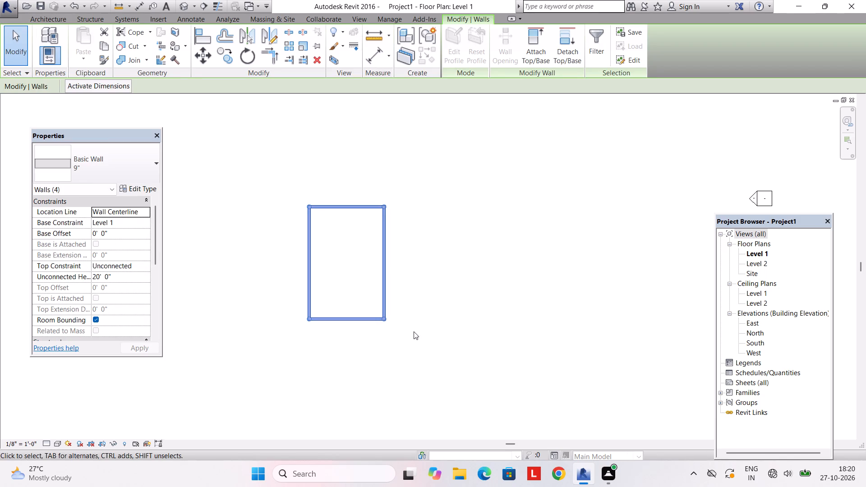
{"action": "key", "text": "Right"}
{"action": "key", "text": "Right"}
{"action": "key", "text": "Right"}
{"action": "key", "text": "Right"}
{"action": "key", "text": "Right"}
{"action": "key", "text": "Right"}
{"action": "key", "text": "Right"}
{"action": "key", "text": "Right"}
{"action": "key", "text": "Right"}
{"action": "key", "text": "Right"}
{"action": "key", "text": "Right"}
{"action": "key", "text": "Right"}
{"action": "key", "text": "Right"}
{"action": "key", "text": "Right"}
{"action": "key", "text": "Right"}
{"action": "key", "text": "Right"}
{"action": "key", "text": "Right"}
{"action": "key", "text": "Right"}
{"action": "key", "text": "Right"}
{"action": "key", "text": "Right"}
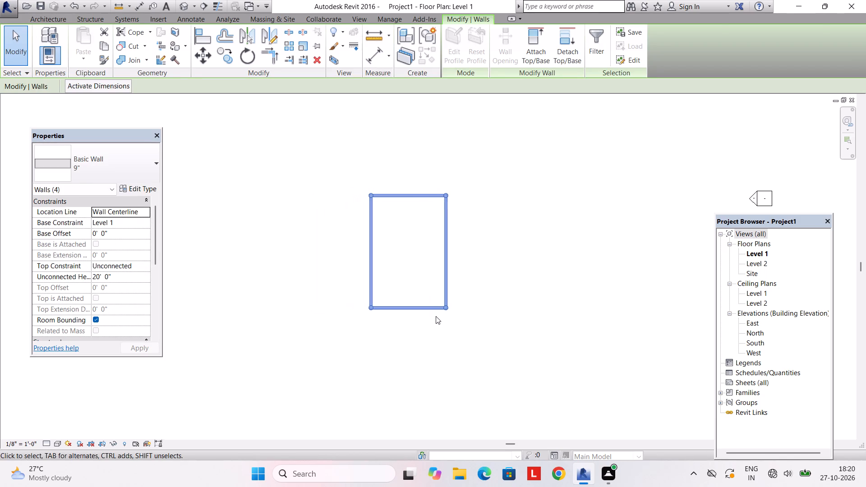
{"action": "key", "text": "Escape"}
Select all instances of the 9" wall and set their unconnected height to 10'.
{"action": "scroll", "coordinate": [410, 314], "scroll_direction": "down", "scroll_amount": 3}
{"action": "scroll", "coordinate": [407, 302], "scroll_direction": "up", "scroll_amount": 3}
{"action": "scroll", "coordinate": [409, 307], "scroll_direction": "down", "scroll_amount": 3}
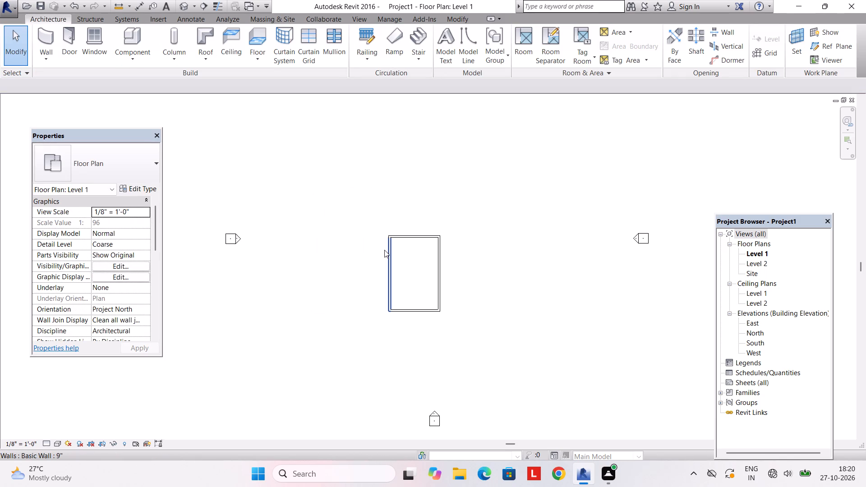
{"action": "scroll", "coordinate": [384, 250], "scroll_direction": "up", "scroll_amount": 2}
{"action": "left_click", "coordinate": [393, 253]}
{"action": "key", "text": "s"}
{"action": "key", "text": "a"}
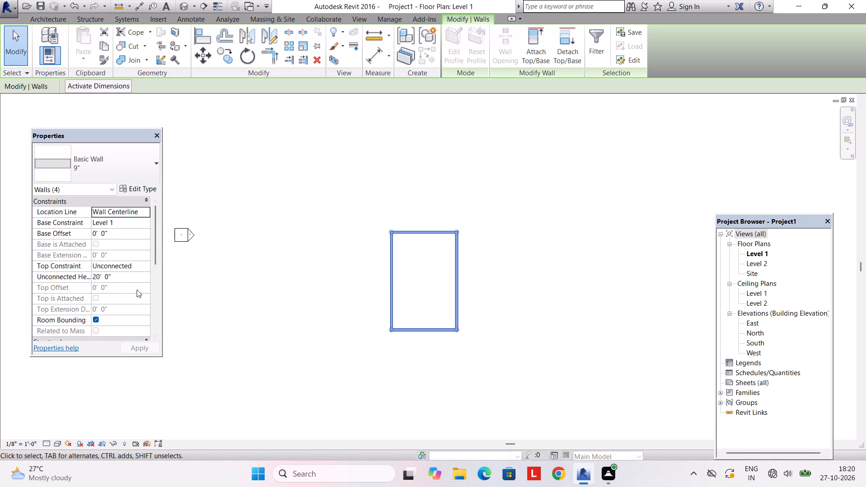
{"action": "left_click", "coordinate": [133, 278]}
{"action": "type", "text": "10'"}
{"action": "key", "text": "Return"}
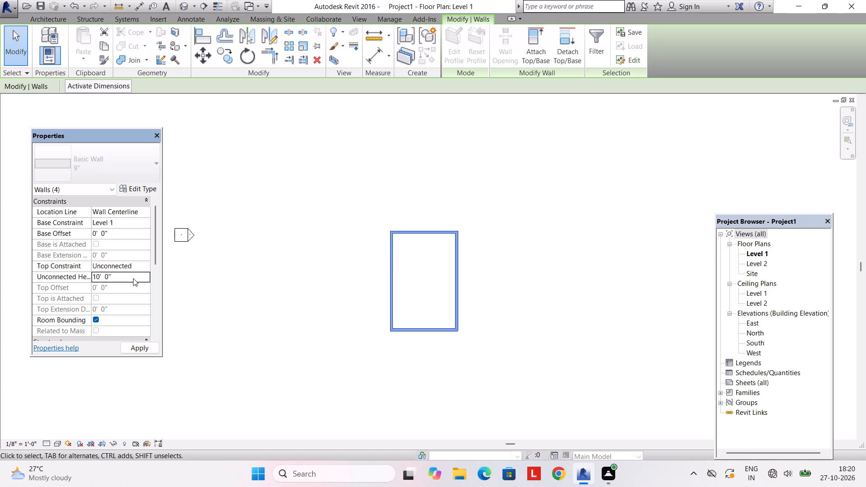
{"action": "key", "text": "Return"}
{"action": "key", "text": "space"}
{"action": "left_click", "coordinate": [434, 294]}
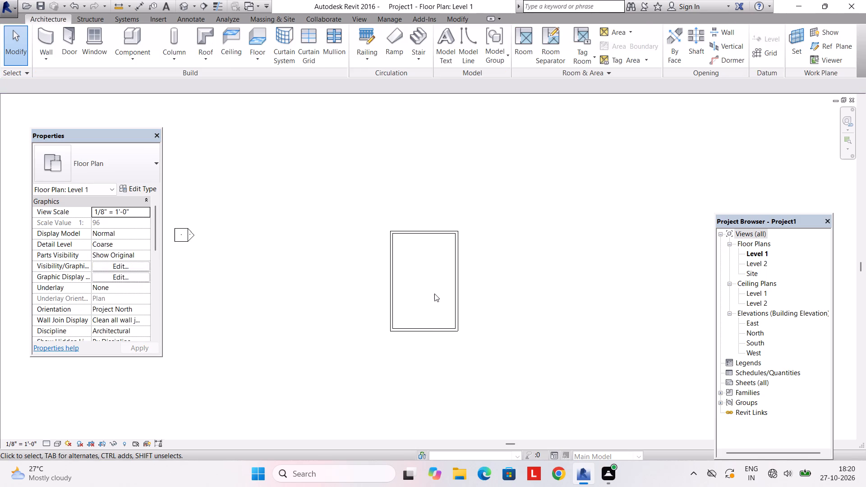
Change the rectangle's bottom wall to the 6" wall type and flip its orientation.
{"action": "left_click", "coordinate": [430, 335]}
{"action": "left_click", "coordinate": [67, 168]}
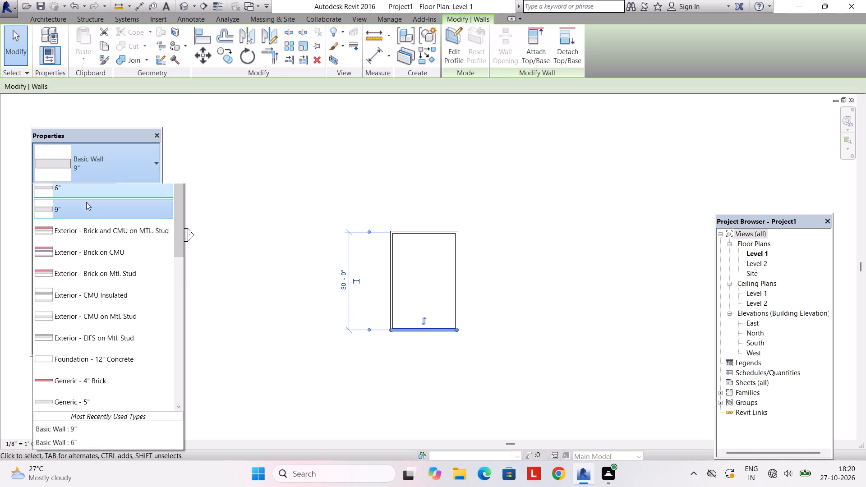
{"action": "left_click", "coordinate": [85, 225]}
{"action": "scroll", "coordinate": [351, 283], "scroll_direction": "up", "scroll_amount": 6}
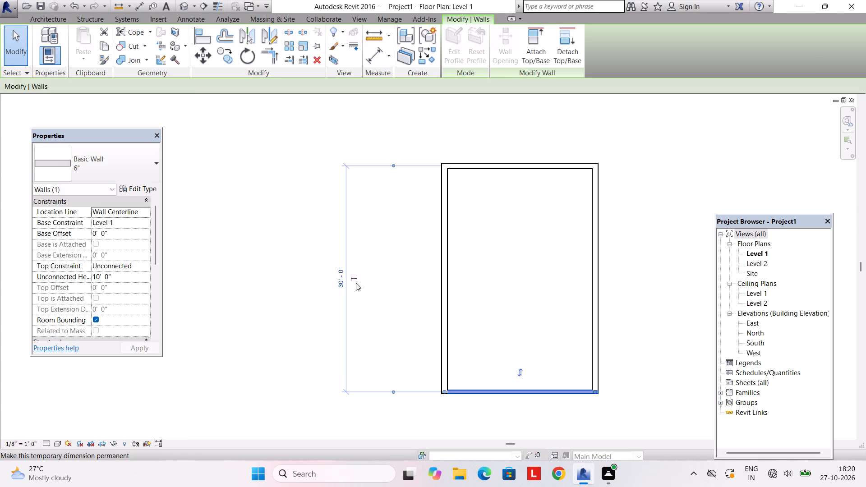
{"action": "key", "text": "space"}
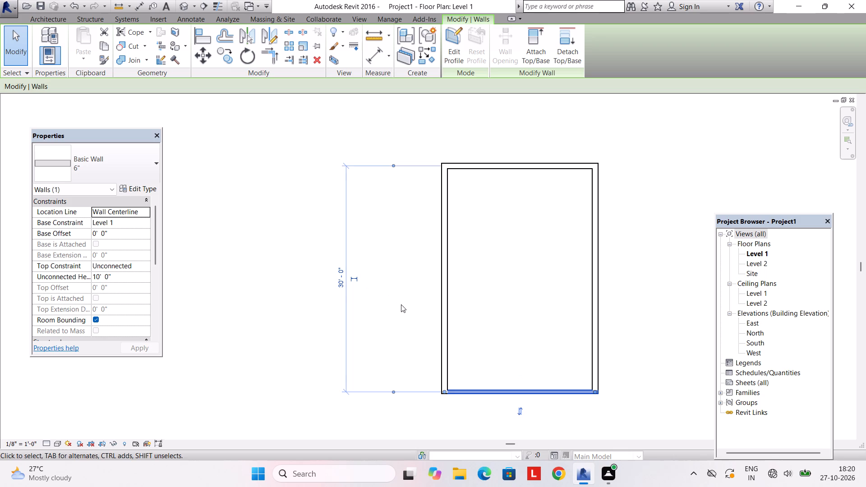
{"action": "key", "text": "space"}
{"action": "key", "text": "space"}
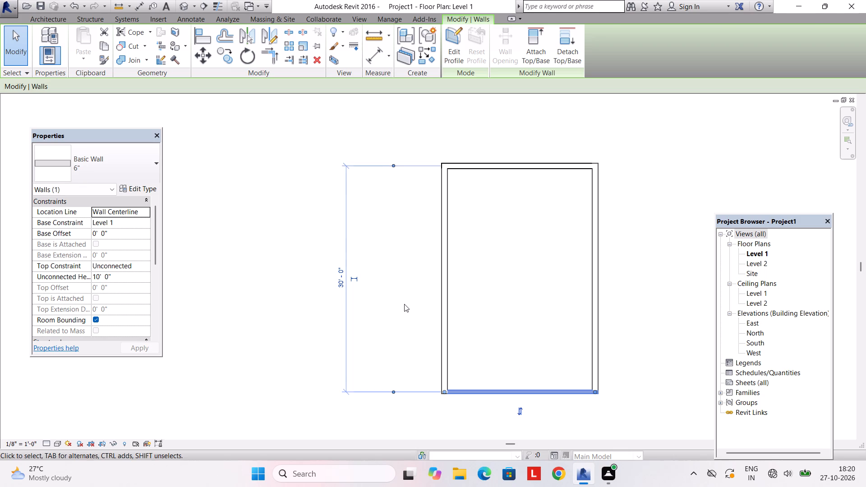
{"action": "key", "text": "Escape"}
Reference the left wall's width dimension to the rectangle's outer wall faces and set it to 20'.
{"action": "scroll", "coordinate": [442, 315], "scroll_direction": "down", "scroll_amount": 2}
{"action": "scroll", "coordinate": [442, 315], "scroll_direction": "up", "scroll_amount": 1}
{"action": "left_click", "coordinate": [442, 315]}
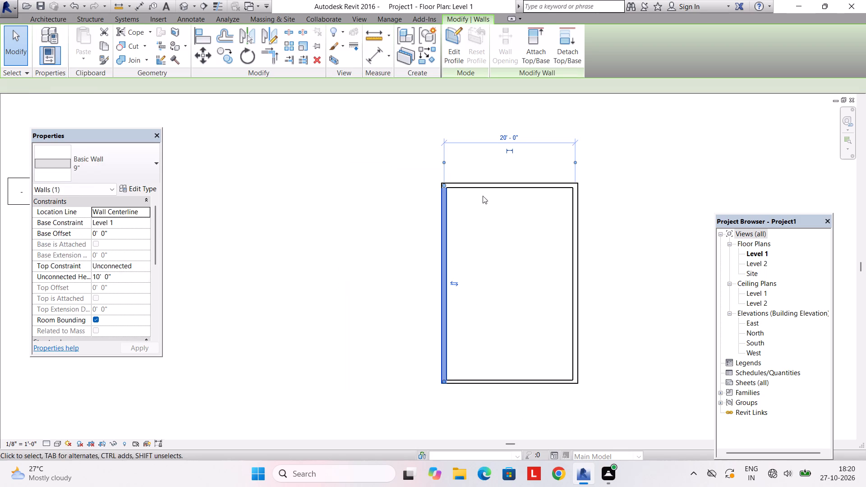
{"action": "scroll", "coordinate": [459, 176], "scroll_direction": "up", "scroll_amount": 2}
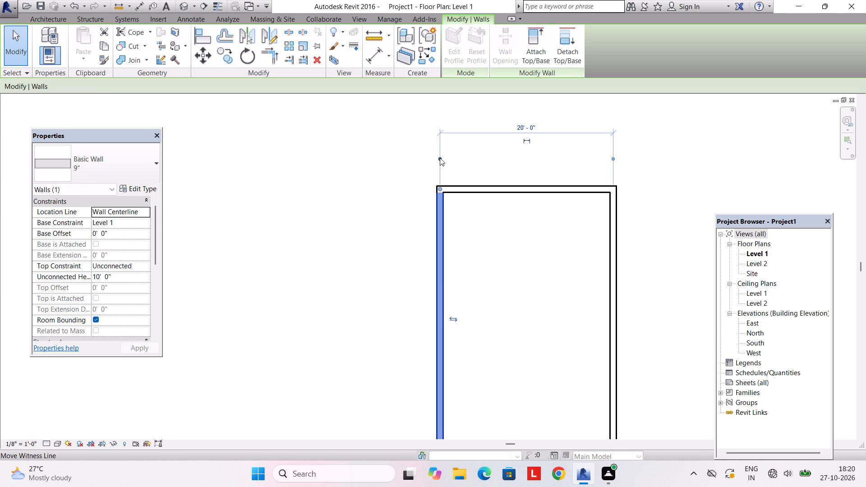
{"action": "left_click", "coordinate": [440, 158]}
{"action": "left_click", "coordinate": [440, 158]}
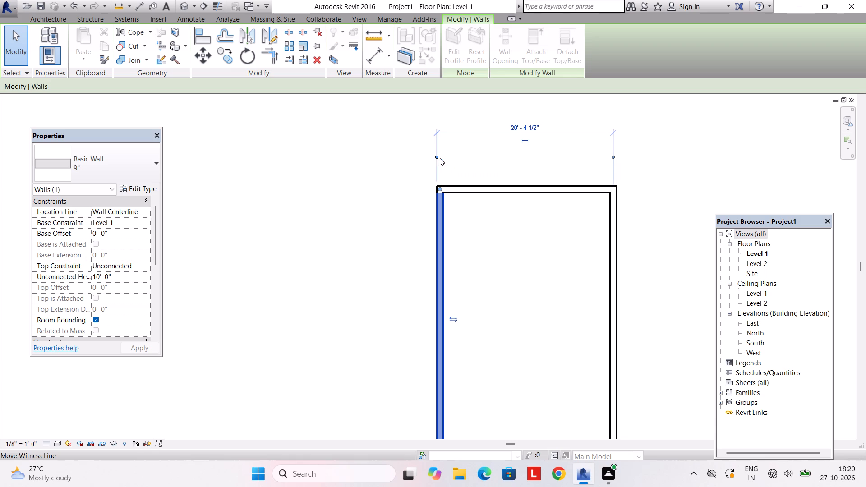
{"action": "left_click", "coordinate": [611, 157]}
{"action": "left_click", "coordinate": [611, 157]}
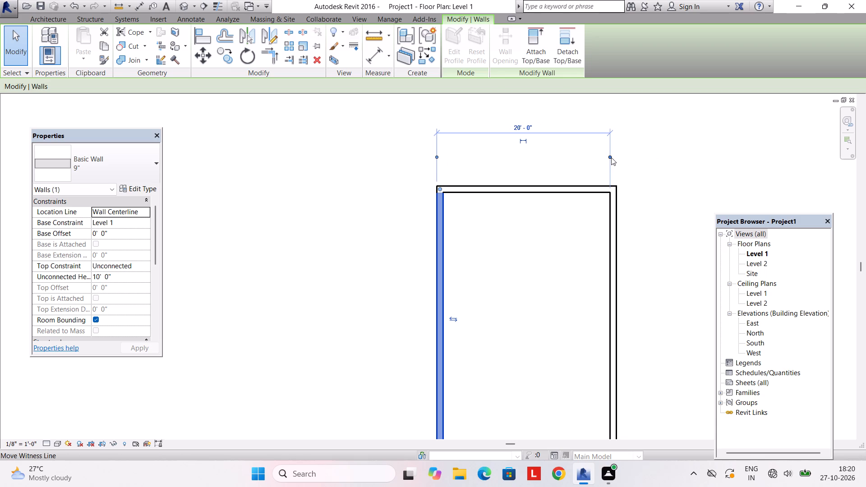
{"action": "left_click", "coordinate": [611, 157]}
{"action": "left_click", "coordinate": [525, 129]}
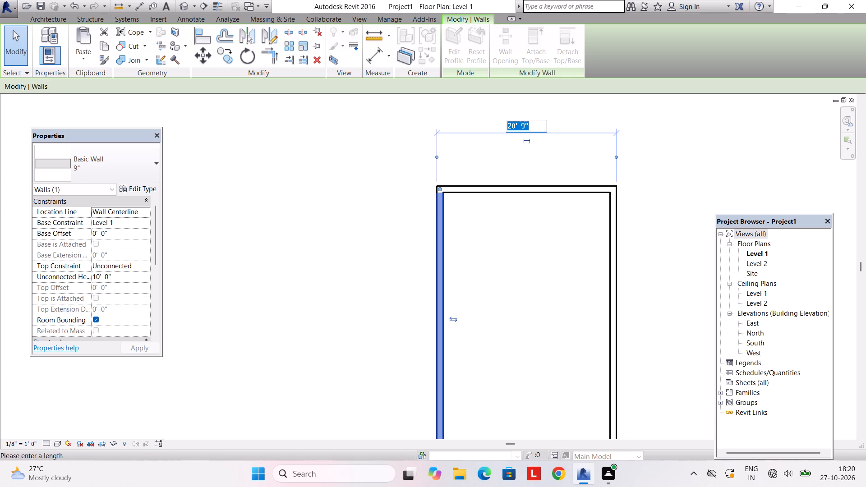
{"action": "type", "text": "20'"}
{"action": "key", "text": "Return"}
Check the rectangle's outer-face to outer-face width using the right wall's temporary dimension.
{"action": "scroll", "coordinate": [535, 93], "scroll_direction": "down", "scroll_amount": 4}
{"action": "middle_click_drag", "start_coordinate": [535, 261], "coordinate": [532, 257]}
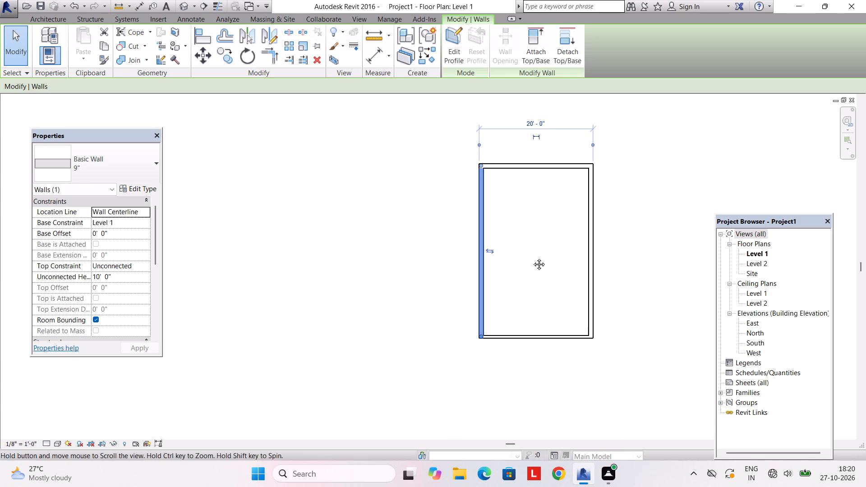
{"action": "middle_click_drag", "start_coordinate": [532, 257], "coordinate": [531, 252]}
{"action": "left_click", "coordinate": [588, 220]}
{"action": "scroll", "coordinate": [491, 352], "scroll_direction": "up", "scroll_amount": 1}
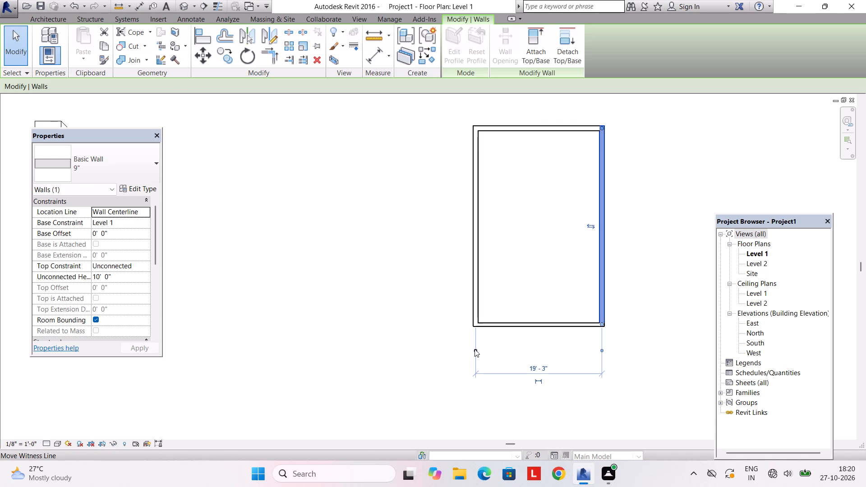
{"action": "left_click", "coordinate": [475, 349]}
{"action": "left_click", "coordinate": [479, 349]}
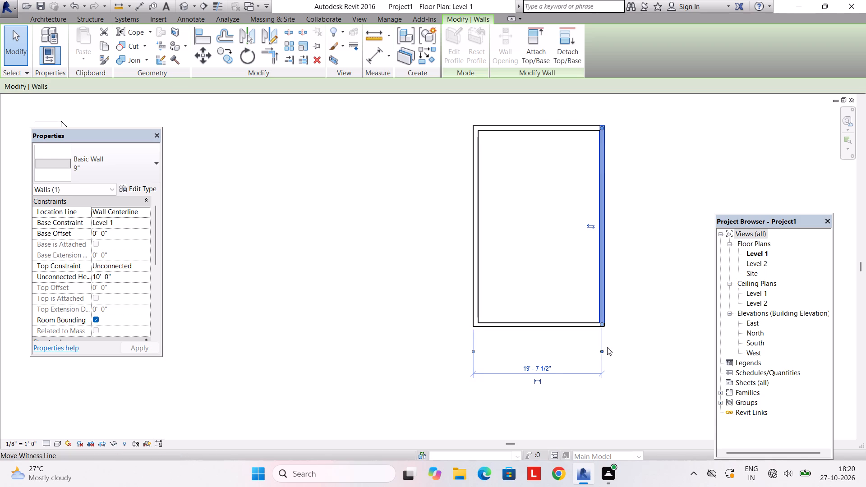
{"action": "left_click", "coordinate": [602, 353]}
{"action": "left_click", "coordinate": [601, 353]}
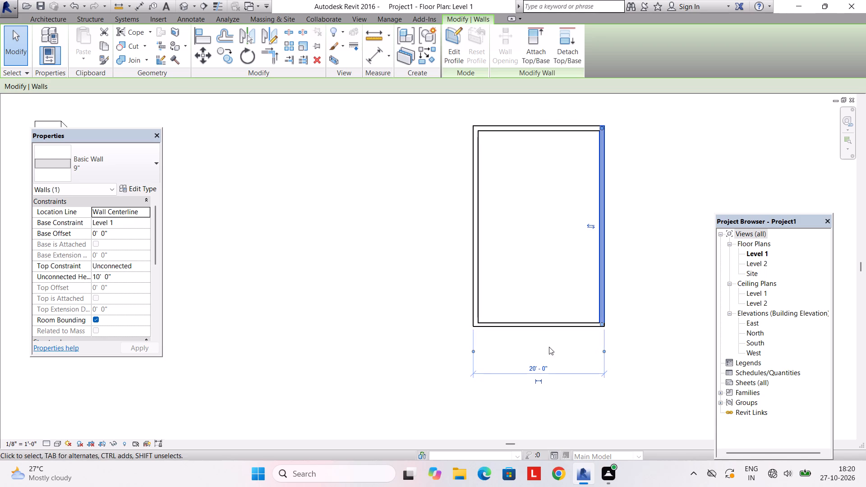
{"action": "middle_click_drag", "start_coordinate": [539, 252], "coordinate": [519, 274]}
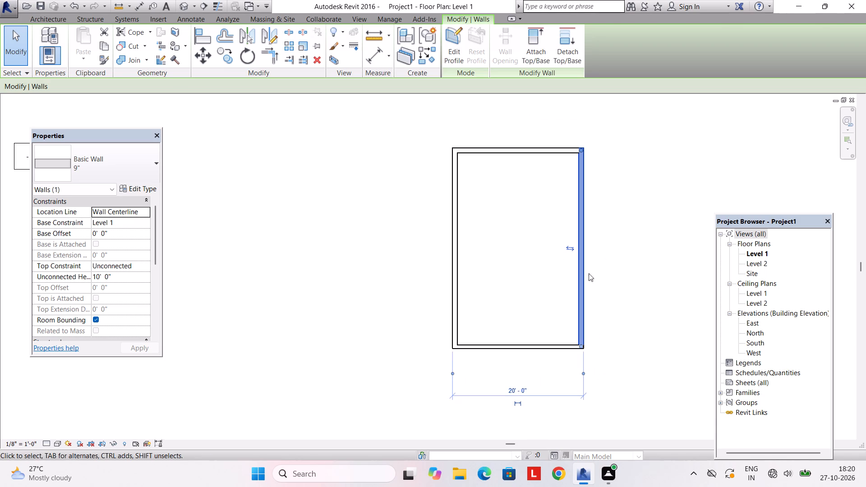
{"action": "left_click", "coordinate": [495, 281]}
Draw a vertical 6" partition wall 10' long down from the top wall, starting 10' from the left wall.
{"action": "middle_click_drag", "start_coordinate": [522, 247], "coordinate": [395, 257]}
{"action": "middle_click_drag", "start_coordinate": [398, 295], "coordinate": [402, 253]}
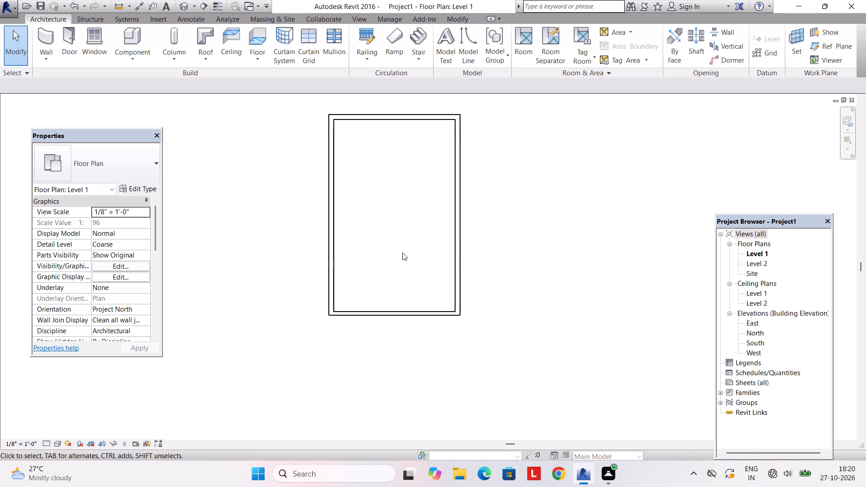
{"action": "scroll", "coordinate": [402, 253], "scroll_direction": "up", "scroll_amount": 2}
{"action": "middle_click_drag", "start_coordinate": [402, 253], "coordinate": [404, 286]}
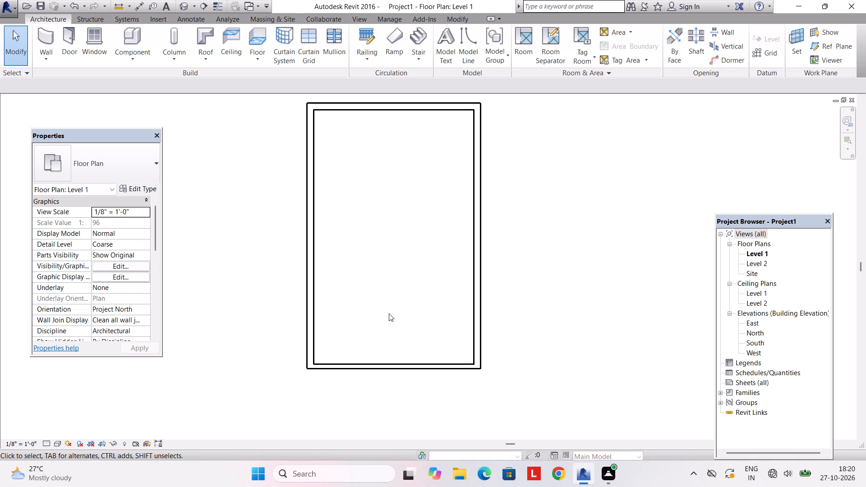
{"action": "middle_click_drag", "start_coordinate": [384, 284], "coordinate": [390, 329]}
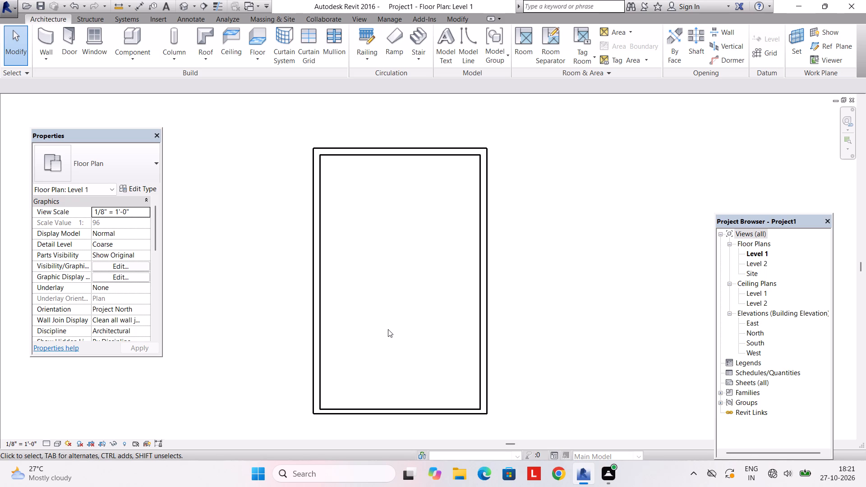
{"action": "left_click", "coordinate": [55, 30]}
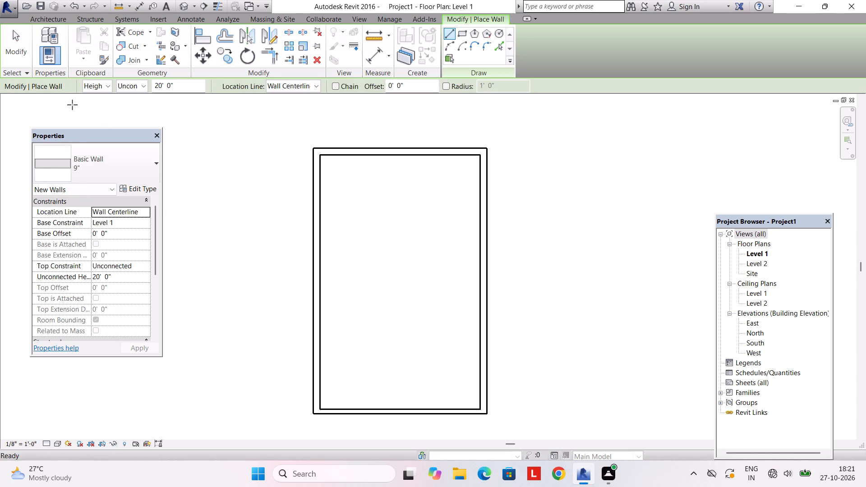
{"action": "left_click", "coordinate": [77, 149]}
{"action": "left_click", "coordinate": [85, 218]}
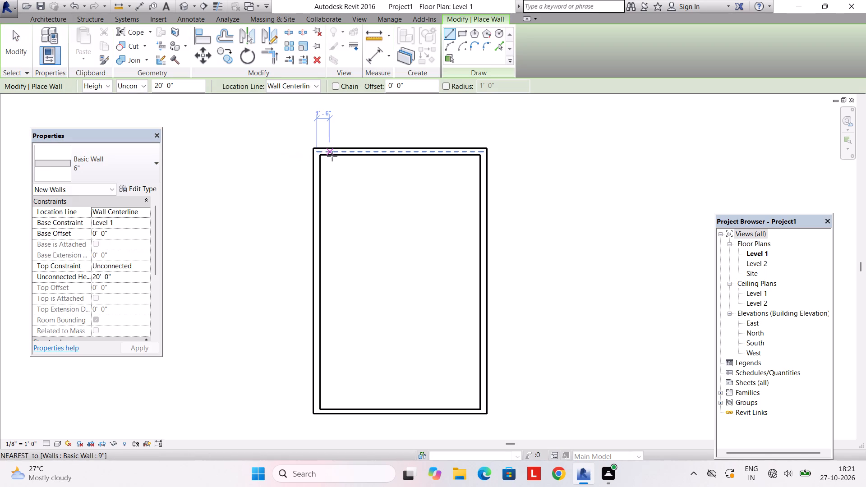
{"action": "type", "text": "10'"}
{"action": "key", "text": "Return"}
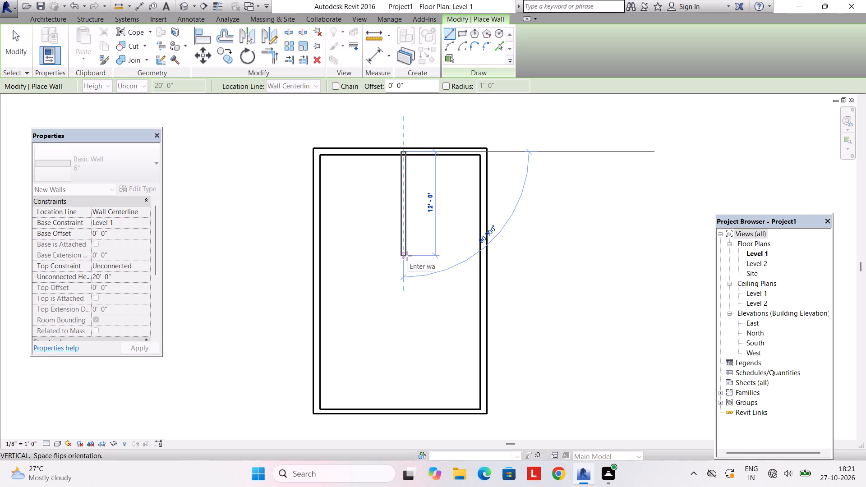
{"action": "type", "text": "10'"}
{"action": "key", "text": "Return"}
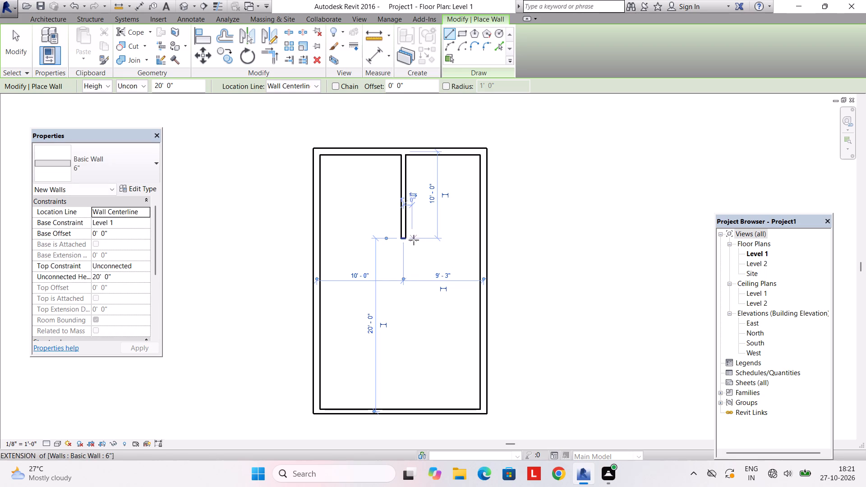
Draw a horizontal 6" partition from the vertical partition's lower end to the left wall's inner face, about 9' 4 1/2" long.
{"action": "left_click", "coordinate": [397, 239]}
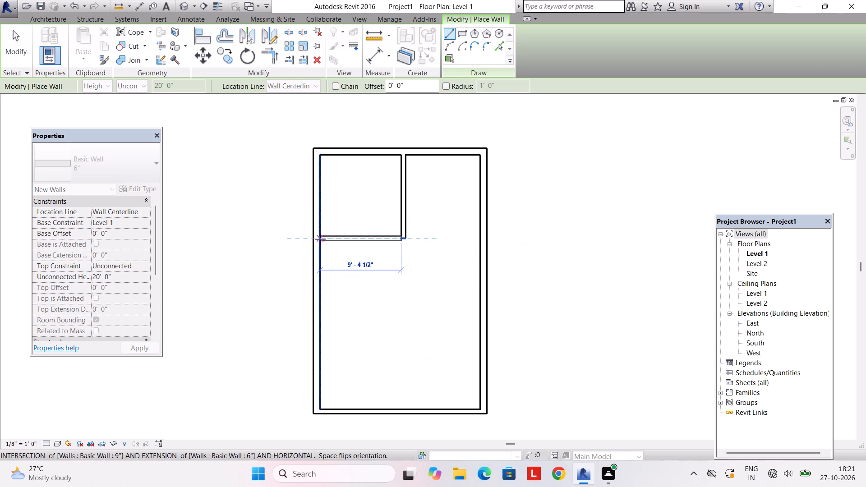
{"action": "left_click", "coordinate": [320, 239]}
{"action": "key", "text": "space"}
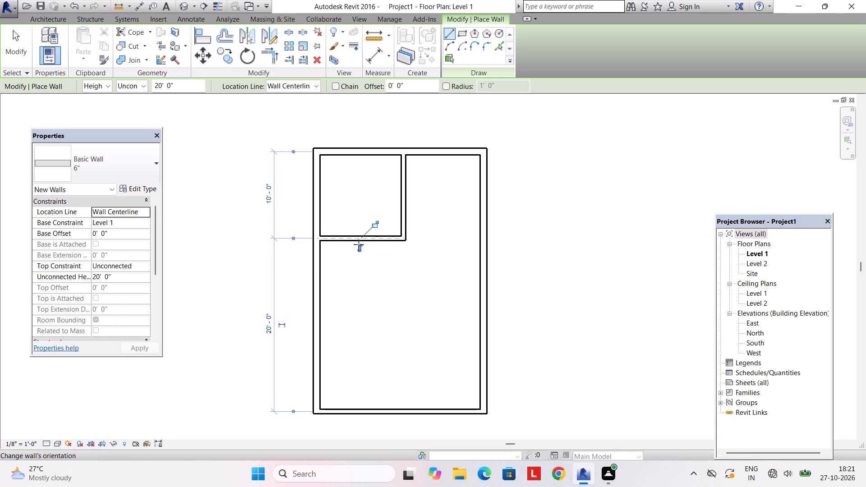
{"action": "key", "text": "space"}
{"action": "key", "text": "Escape"}
{"action": "key", "text": "Escape"}
Set the clear distance between the top wall's inner face and the horizontal partition's upper face to 10'.
{"action": "scroll", "coordinate": [368, 258], "scroll_direction": "up", "scroll_amount": 4}
{"action": "left_click", "coordinate": [370, 225]}
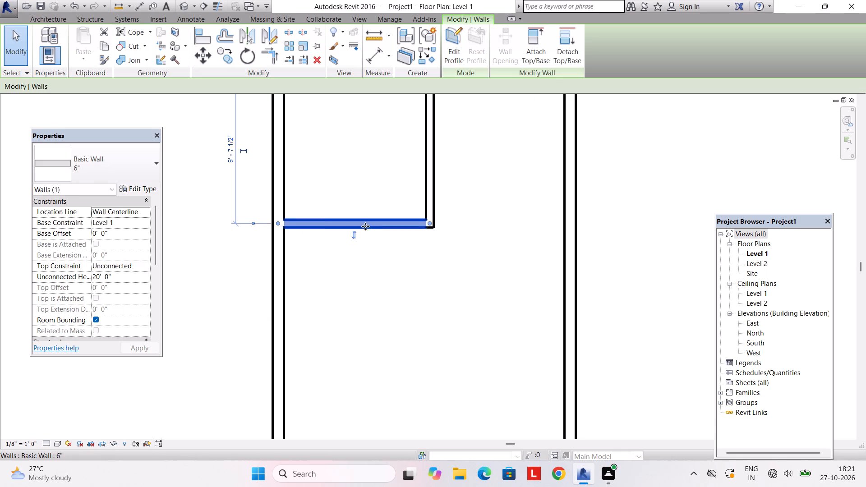
{"action": "scroll", "coordinate": [323, 226], "scroll_direction": "down", "scroll_amount": 5}
{"action": "middle_click_drag", "start_coordinate": [313, 189], "coordinate": [316, 242]}
{"action": "scroll", "coordinate": [305, 248], "scroll_direction": "up", "scroll_amount": 3}
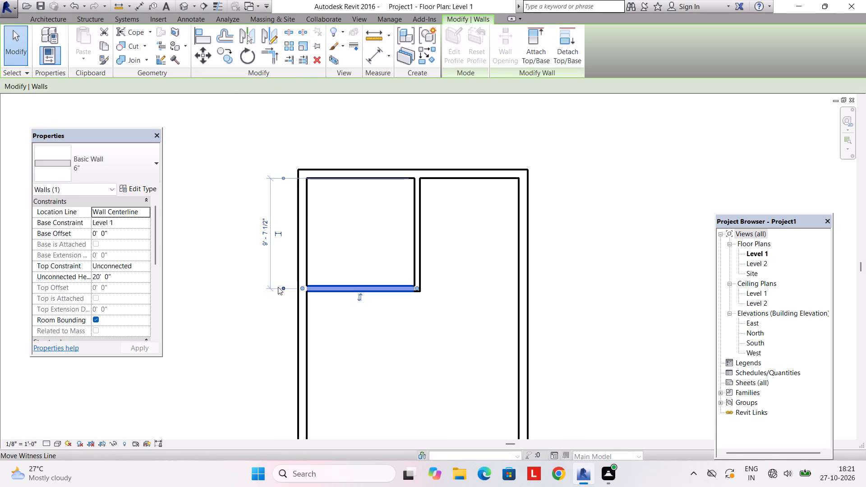
{"action": "left_click", "coordinate": [280, 287]}
{"action": "left_click", "coordinate": [266, 229]}
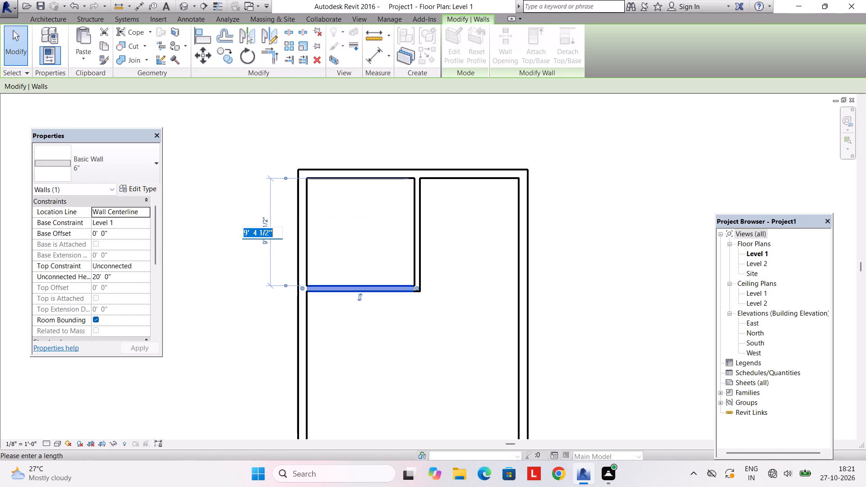
{"action": "type", "text": "10'"}
{"action": "key", "text": "Return"}
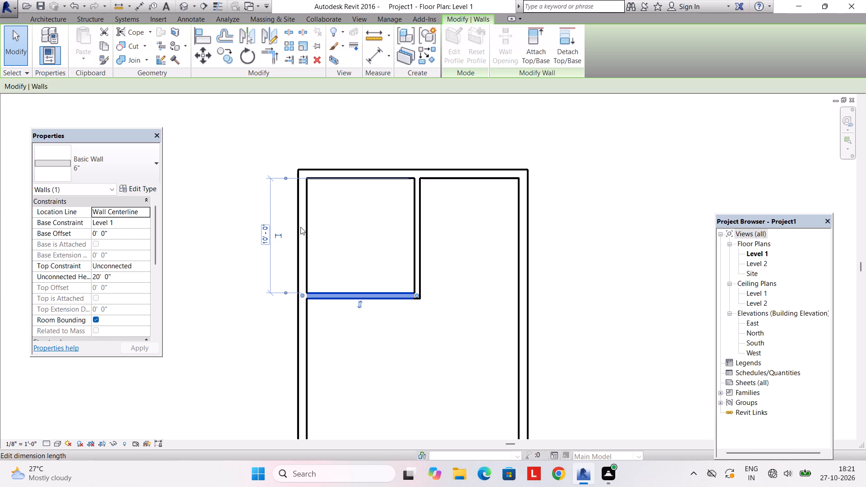
Set the clear distance between the left wall's inner face and the vertical partition's near face to 10'.
{"action": "left_click", "coordinate": [304, 235]}
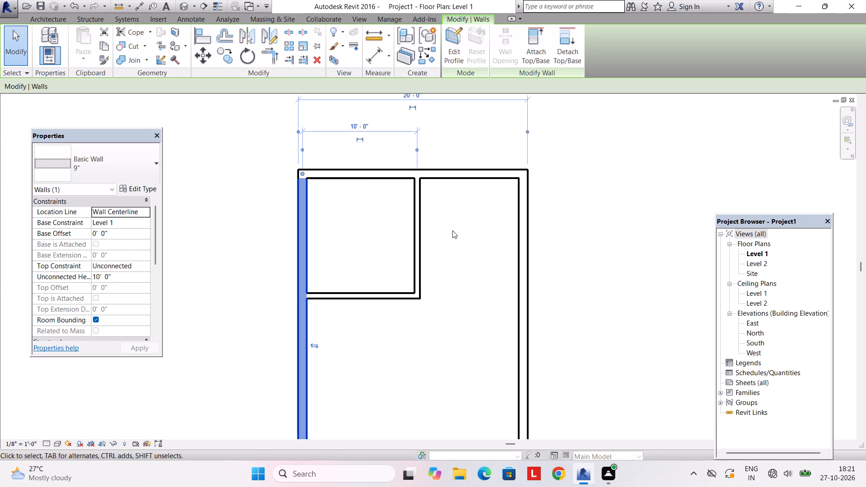
{"action": "left_click", "coordinate": [431, 240]}
{"action": "left_click", "coordinate": [428, 243]}
{"action": "left_click", "coordinate": [422, 248]}
{"action": "scroll", "coordinate": [341, 363], "scroll_direction": "up", "scroll_amount": 1}
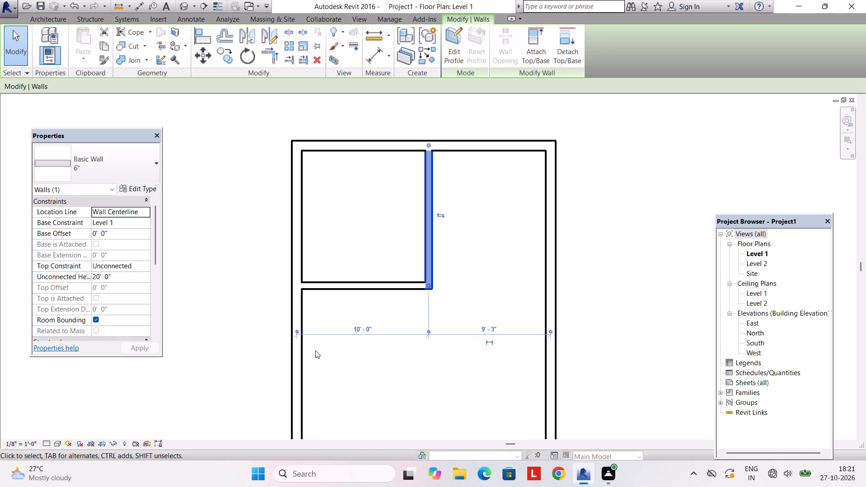
{"action": "left_click", "coordinate": [294, 330]}
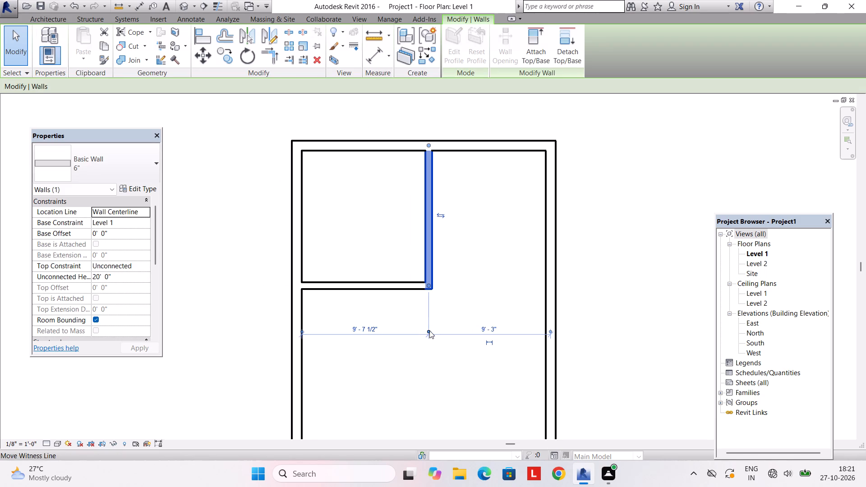
{"action": "left_click", "coordinate": [429, 331]}
{"action": "left_click", "coordinate": [363, 330]}
{"action": "type", "text": "10'"}
{"action": "key", "text": "Return"}
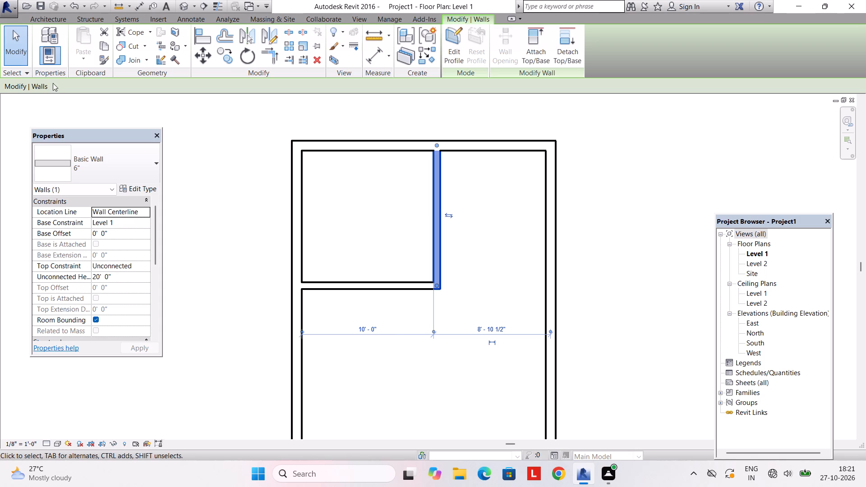
{"action": "left_click", "coordinate": [238, 211]}
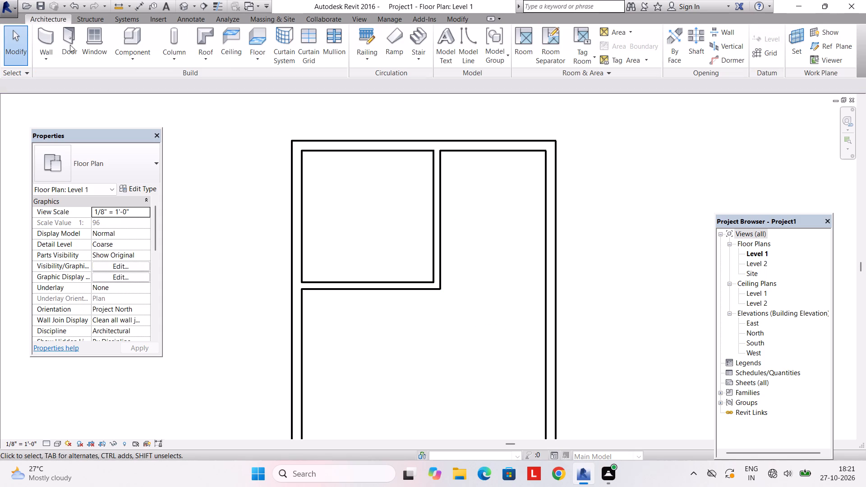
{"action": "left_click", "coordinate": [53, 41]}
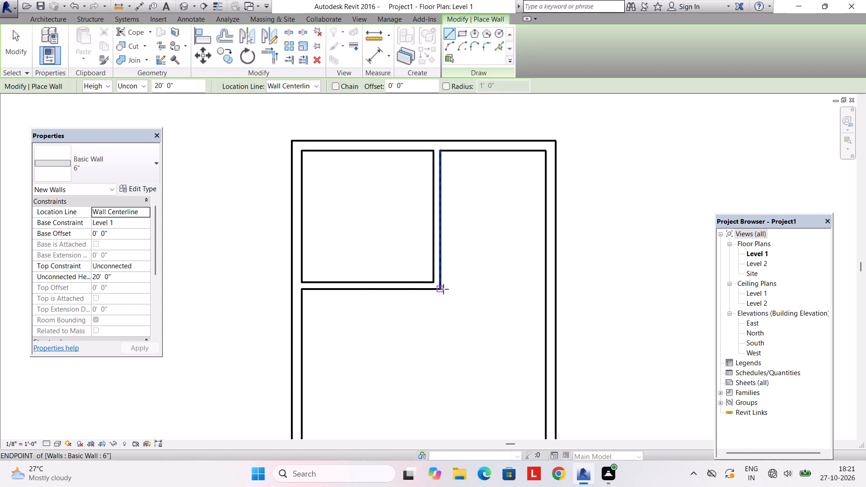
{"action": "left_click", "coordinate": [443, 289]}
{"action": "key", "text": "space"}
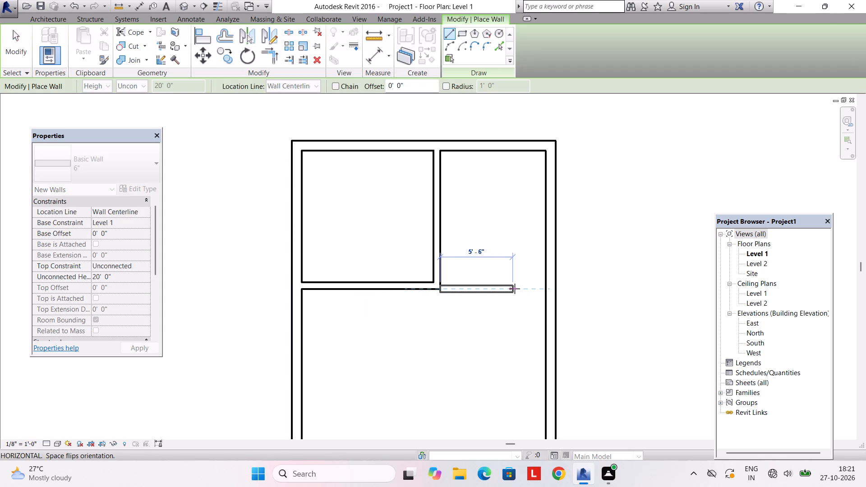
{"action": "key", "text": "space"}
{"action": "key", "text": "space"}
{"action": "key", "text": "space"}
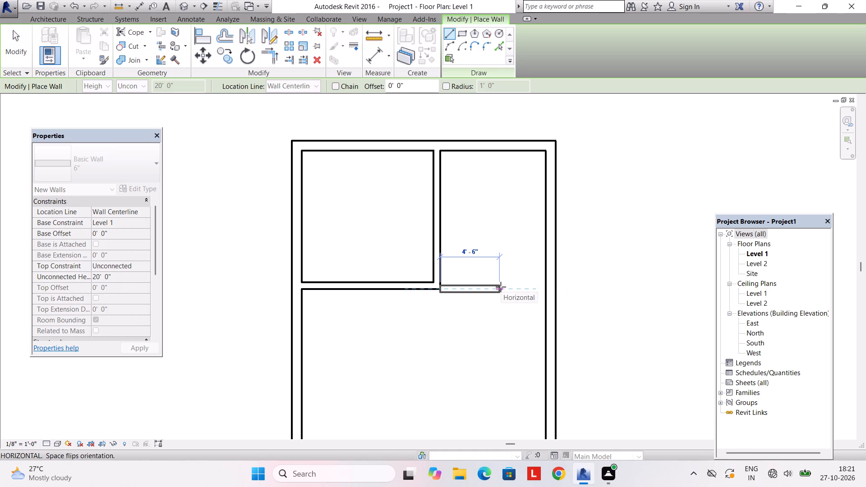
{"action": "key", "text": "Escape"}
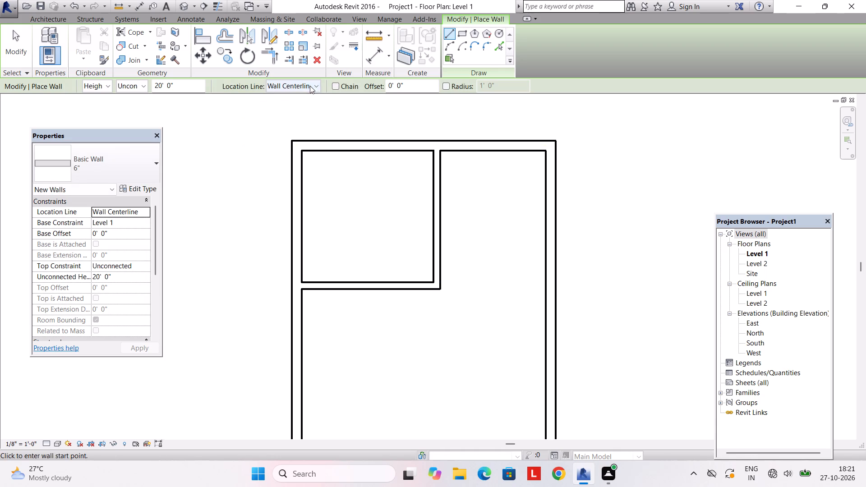
Draw a horizontal 6" partition 8' long from the 10' by 10' room's outer corner to the right wall, using the Finish Face: Interior location line.
{"action": "left_click", "coordinate": [310, 86]}
{"action": "left_click", "coordinate": [320, 127]}
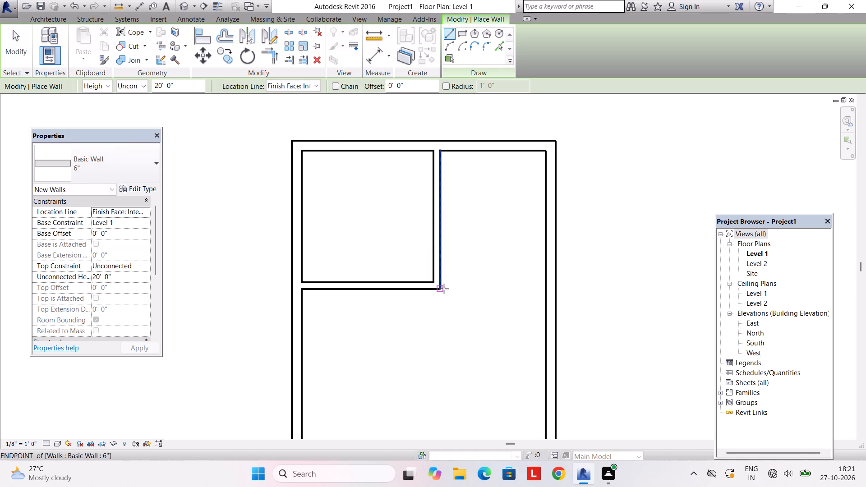
{"action": "left_click", "coordinate": [444, 289]}
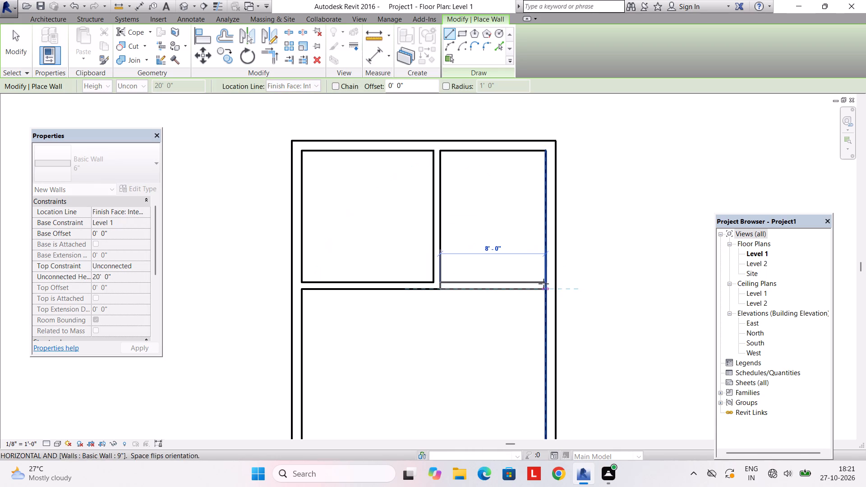
{"action": "left_click", "coordinate": [544, 284]}
{"action": "scroll", "coordinate": [455, 297], "scroll_direction": "down", "scroll_amount": 3}
{"action": "key", "text": "Escape"}
Draw a horizontal 6" partition 6' long from the left wall's inner face, starting 4' below the existing horizontal partition.
{"action": "scroll", "coordinate": [445, 312], "scroll_direction": "down", "scroll_amount": 4}
{"action": "middle_click_drag", "start_coordinate": [444, 312], "coordinate": [395, 266]}
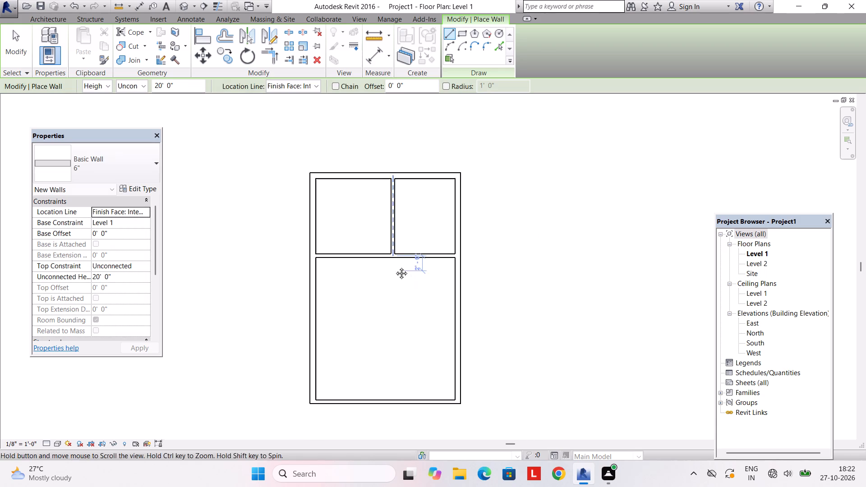
{"action": "middle_click_drag", "start_coordinate": [395, 266], "coordinate": [388, 252]}
{"action": "scroll", "coordinate": [382, 256], "scroll_direction": "up", "scroll_amount": 2}
{"action": "scroll", "coordinate": [290, 248], "scroll_direction": "up", "scroll_amount": 3}
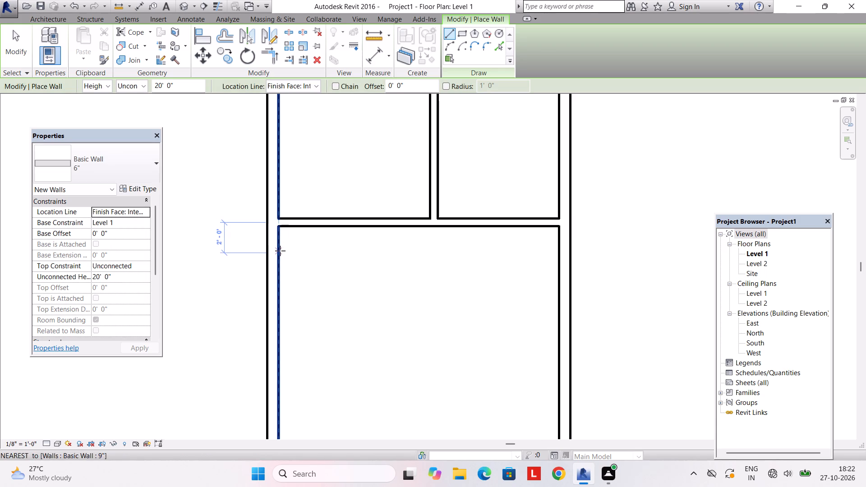
{"action": "type", "text": "4'"}
{"action": "key", "text": "Return"}
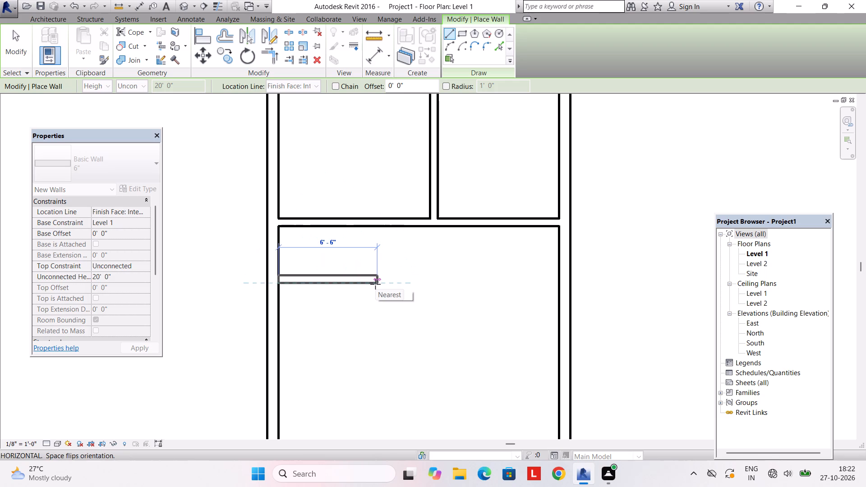
{"action": "type", "text": "6'"}
{"action": "key", "text": "Return"}
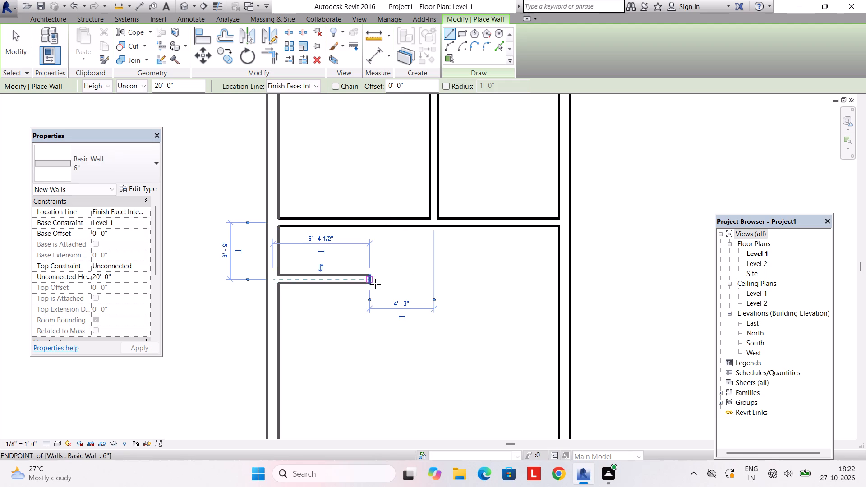
Draw a vertical 6" partition from the short partition's free end up to the horizontal partition, with its thickness outside the small room.
{"action": "left_click", "coordinate": [369, 283]}
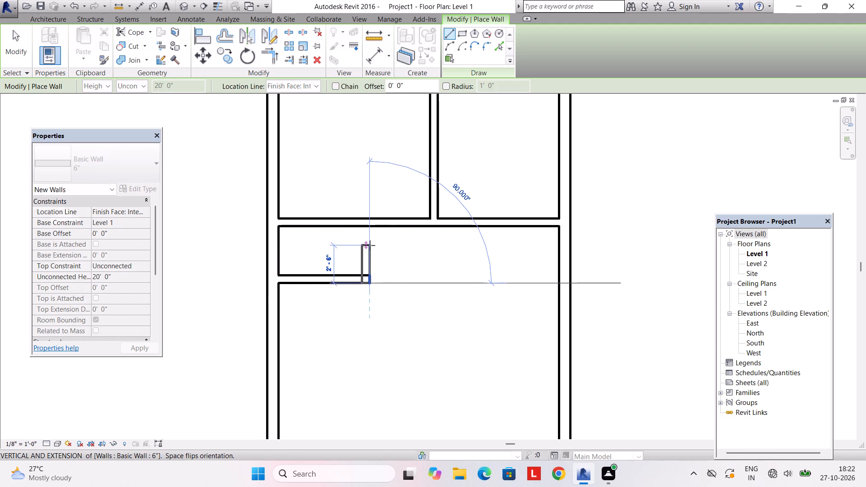
{"action": "key", "text": "space"}
{"action": "left_click", "coordinate": [371, 228]}
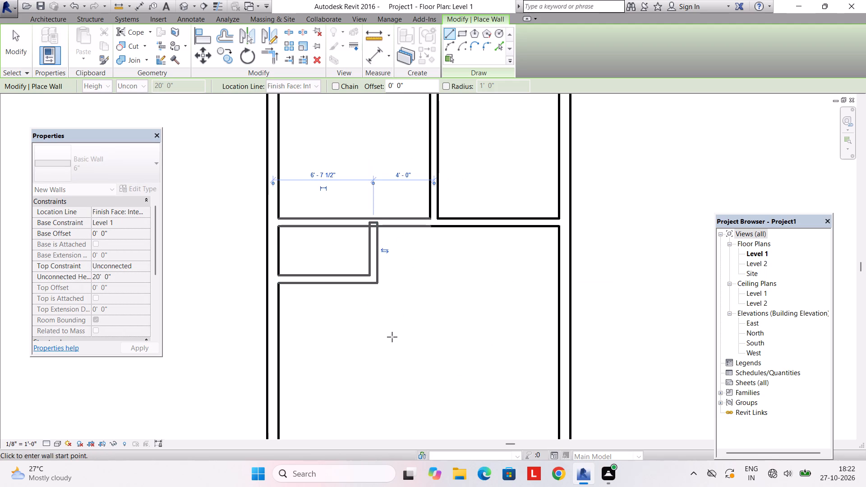
{"action": "key", "text": "space"}
{"action": "key", "text": "Escape"}
Draw a horizontal 6" wall from the left wall to the right wall's inner face, starting 6'6" below the short partition.
{"action": "scroll", "coordinate": [390, 337], "scroll_direction": "down", "scroll_amount": 3}
{"action": "middle_click_drag", "start_coordinate": [367, 326], "coordinate": [361, 269]}
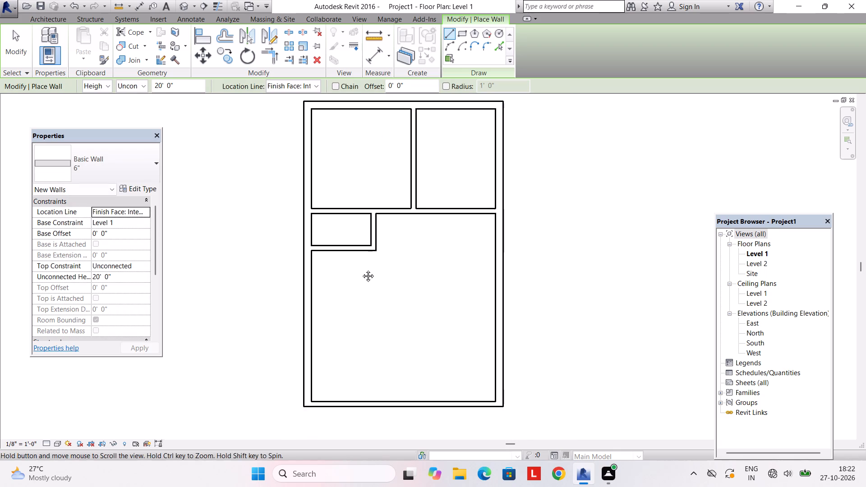
{"action": "middle_click_drag", "start_coordinate": [361, 269], "coordinate": [360, 260]}
{"action": "scroll", "coordinate": [332, 361], "scroll_direction": "up", "scroll_amount": 1}
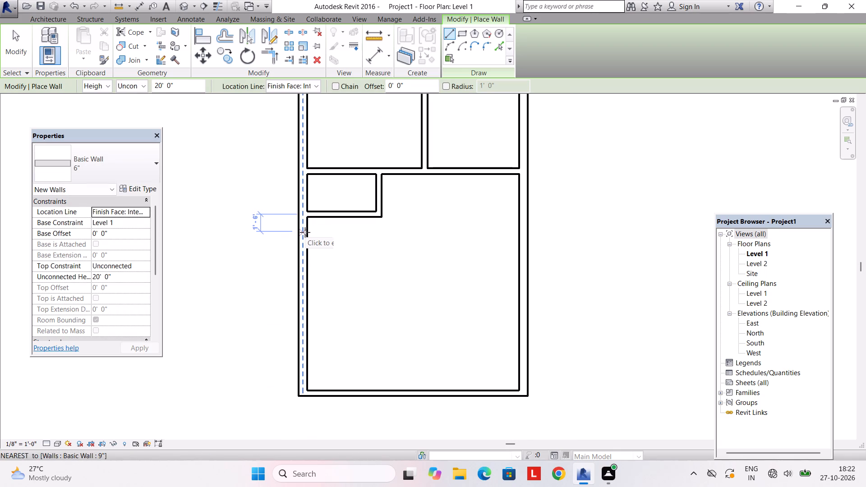
{"action": "type", "text": "6'6\""}
{"action": "key", "text": "Return"}
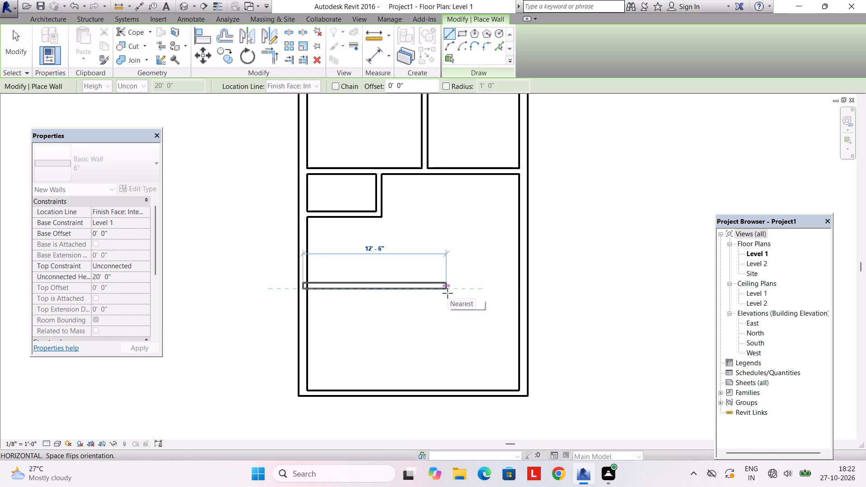
{"action": "left_click", "coordinate": [521, 291]}
{"action": "key", "text": "Escape"}
{"action": "key", "text": "Escape"}
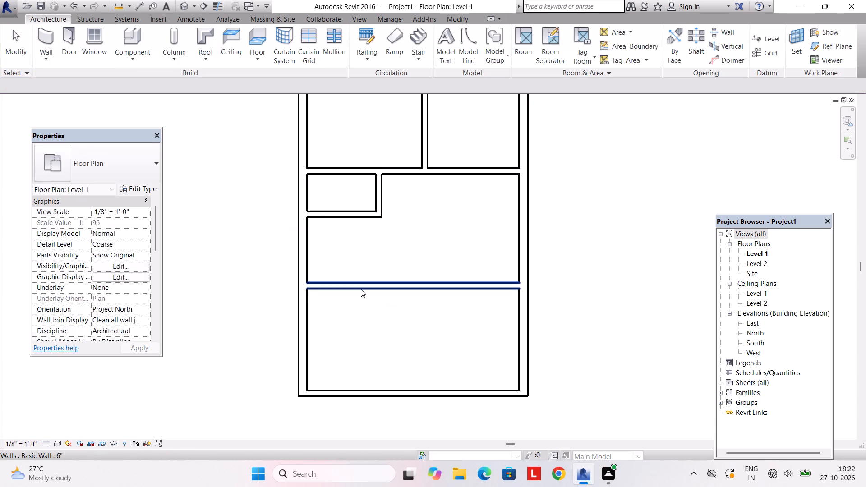
Change the new full-width horizontal wall's type to the 9" basic wall.
{"action": "left_click", "coordinate": [361, 289]}
{"action": "left_click", "coordinate": [89, 169]}
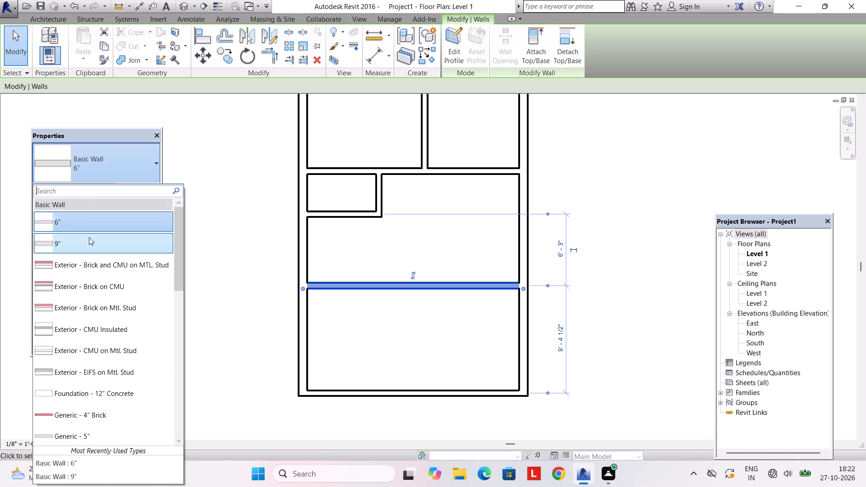
{"action": "left_click", "coordinate": [87, 243]}
Set the distance from the short partition's centerline to the full-width 9" wall's upper face to 6'6".
{"action": "scroll", "coordinate": [401, 240], "scroll_direction": "up", "scroll_amount": 2}
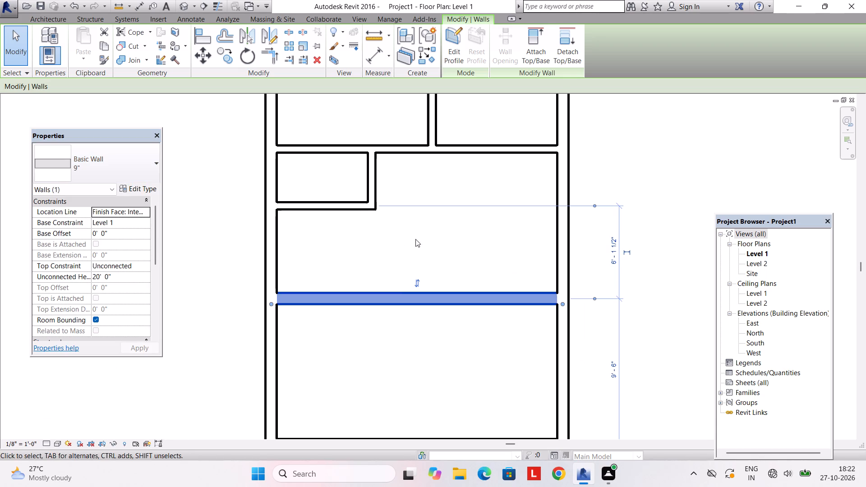
{"action": "left_click", "coordinate": [593, 301]}
{"action": "left_click", "coordinate": [593, 301]}
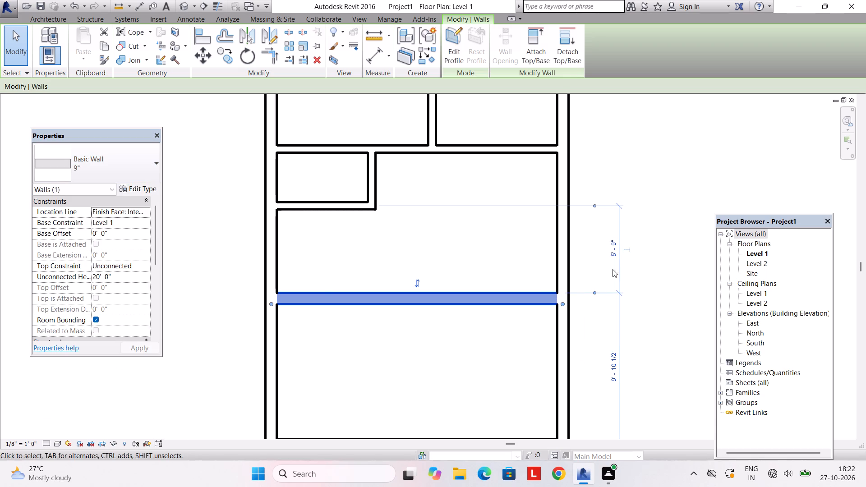
{"action": "left_click", "coordinate": [613, 257]}
{"action": "type", "text": "6'6\""}
{"action": "key", "text": "Return"}
{"action": "key", "text": "Escape"}
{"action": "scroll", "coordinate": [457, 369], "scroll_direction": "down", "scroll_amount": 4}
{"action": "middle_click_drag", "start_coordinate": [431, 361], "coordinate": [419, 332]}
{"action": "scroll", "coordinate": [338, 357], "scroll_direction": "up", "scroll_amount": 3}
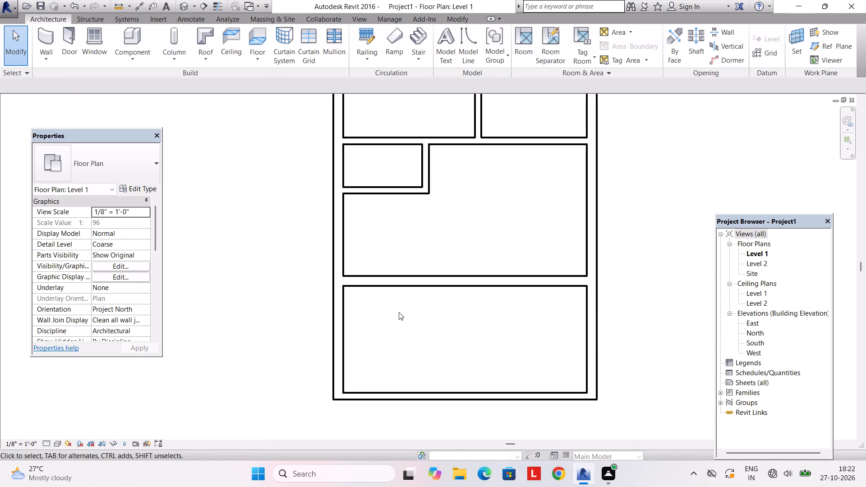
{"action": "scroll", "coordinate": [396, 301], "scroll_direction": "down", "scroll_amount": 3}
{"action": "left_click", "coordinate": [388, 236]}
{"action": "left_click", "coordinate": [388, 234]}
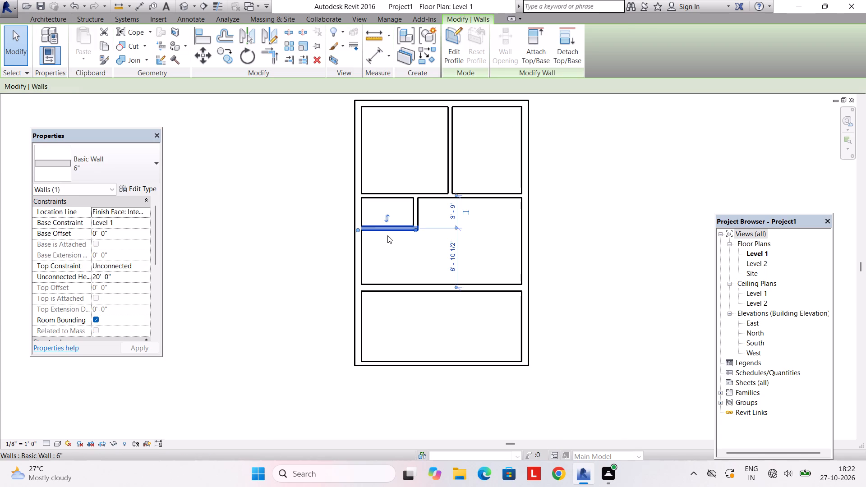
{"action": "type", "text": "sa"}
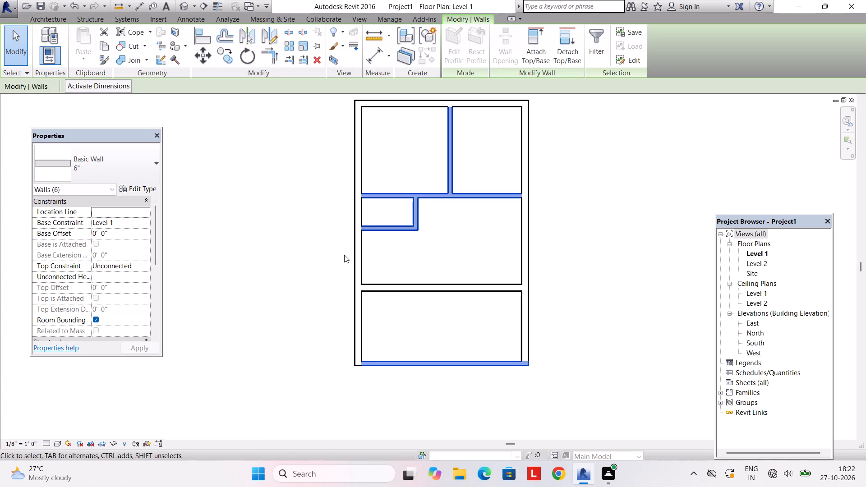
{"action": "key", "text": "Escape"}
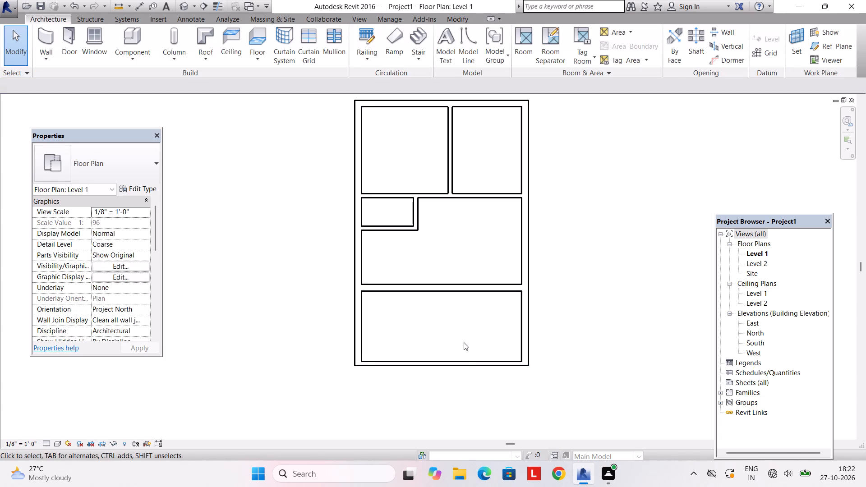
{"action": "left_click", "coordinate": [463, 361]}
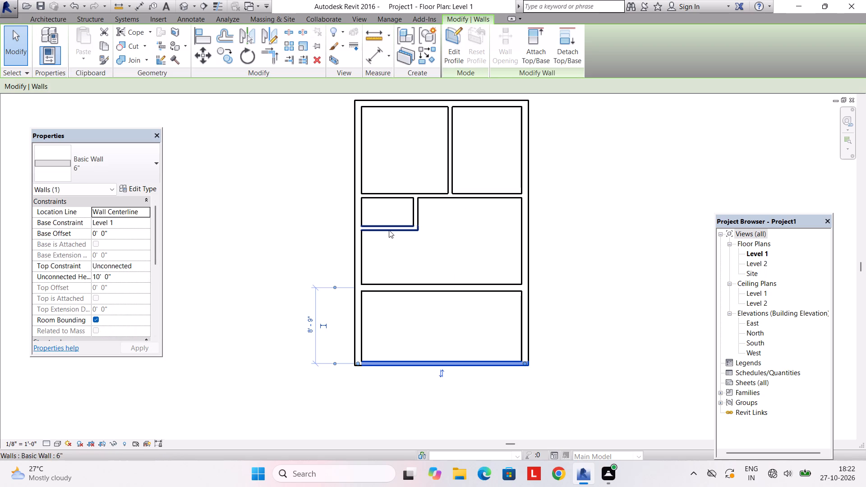
Set the unconnected height of the five 6" interior partitions to 10'.
{"action": "left_click", "coordinate": [389, 230]}
{"action": "left_click", "coordinate": [417, 208], "text": "ctrl"}
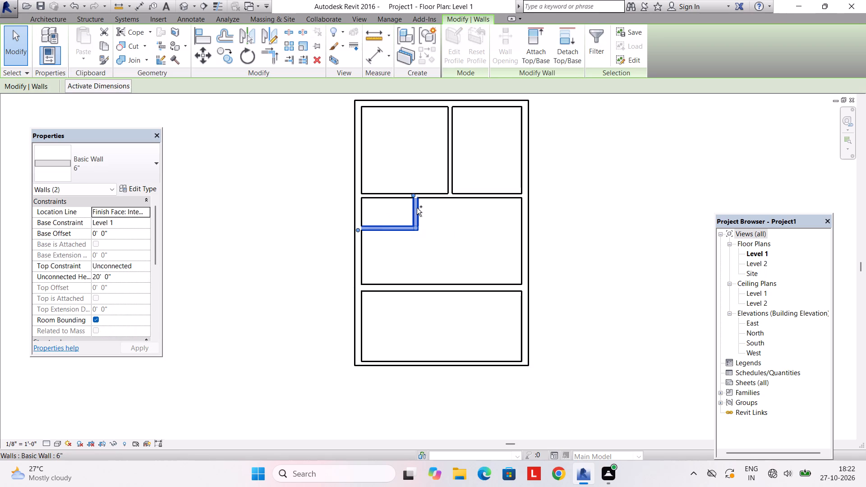
{"action": "left_click", "coordinate": [393, 200], "text": "ctrl"}
{"action": "left_click", "coordinate": [447, 173], "text": "ctrl"}
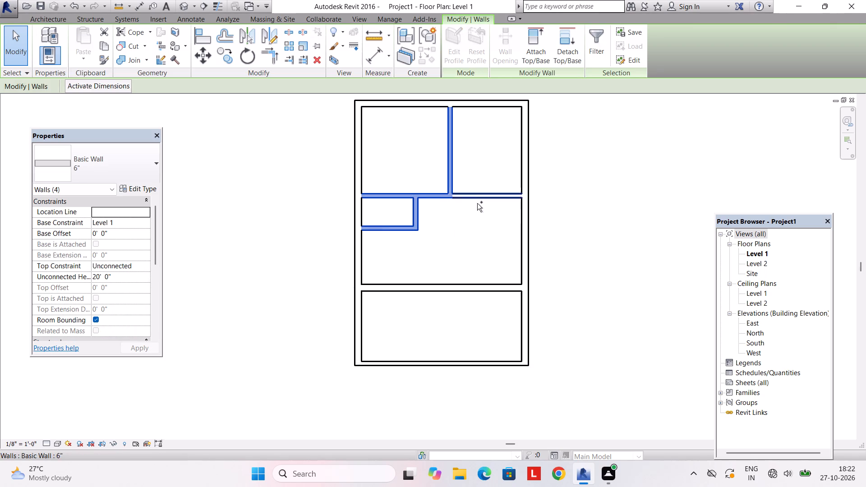
{"action": "left_click", "coordinate": [483, 199], "text": "ctrl"}
{"action": "left_click", "coordinate": [126, 279]}
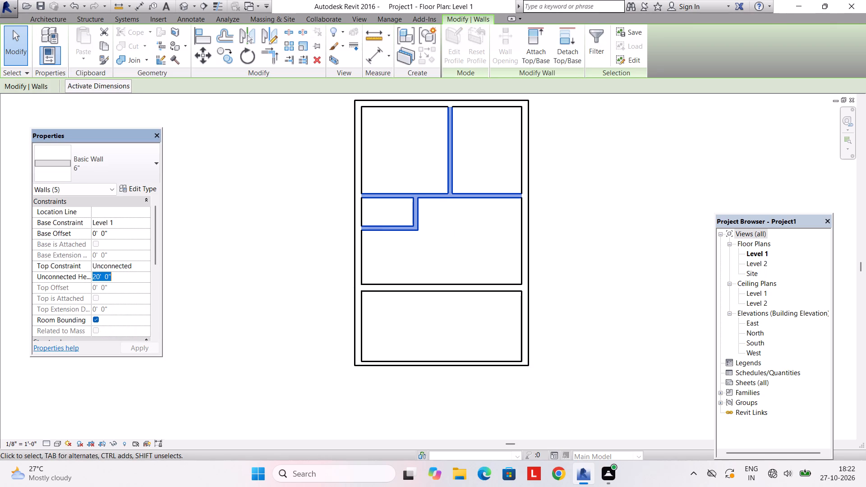
{"action": "type", "text": "10'"}
{"action": "key", "text": "Return"}
{"action": "key", "text": "Return"}
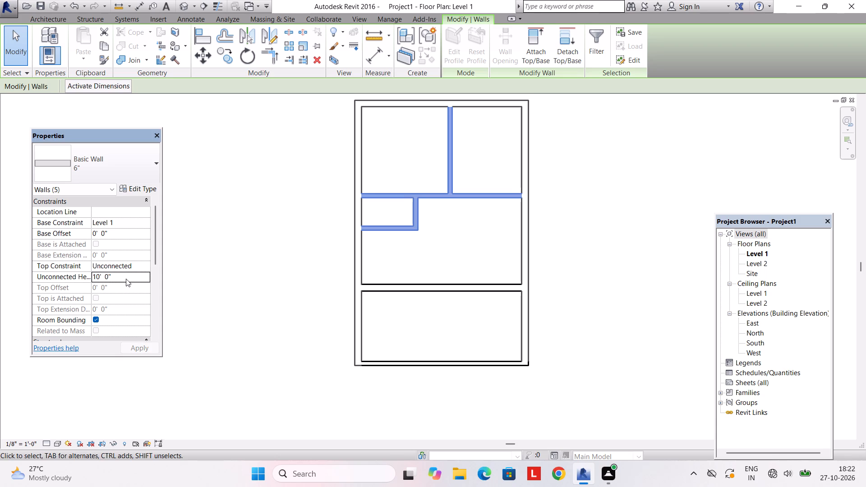
{"action": "key", "text": "Escape"}
{"action": "scroll", "coordinate": [322, 272], "scroll_direction": "down", "scroll_amount": 1}
{"action": "key", "text": "Escape"}
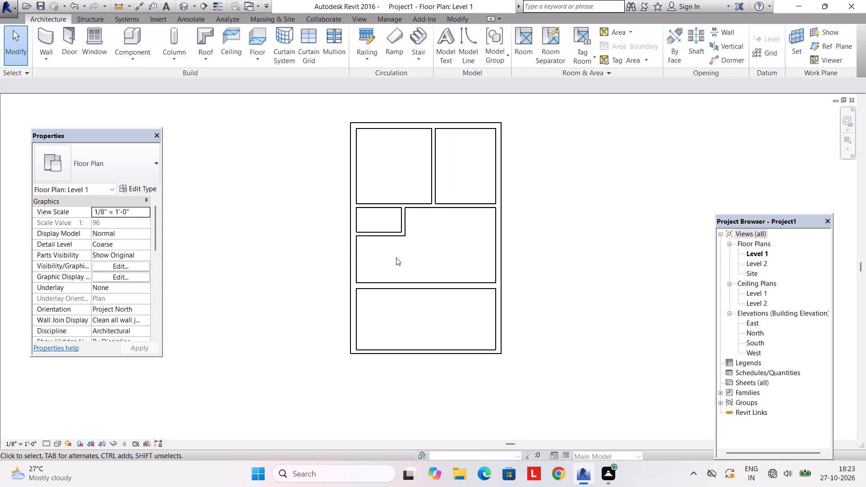
{"action": "left_click", "coordinate": [392, 234]}
{"action": "key", "text": "Escape"}
Start a floor with a rectangular boundary and duplicate the Generic - 12" floor type as 6".
{"action": "scroll", "coordinate": [400, 245], "scroll_direction": "down", "scroll_amount": 3}
{"action": "middle_click_drag", "start_coordinate": [402, 246], "coordinate": [322, 254]}
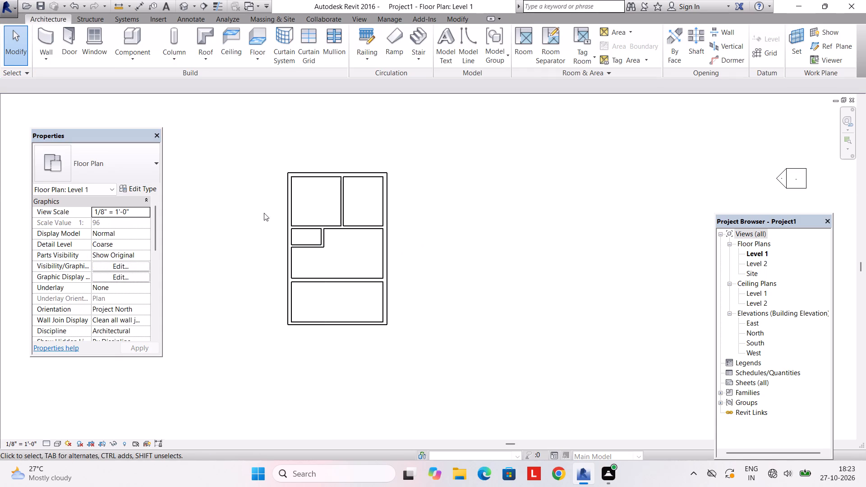
{"action": "left_click", "coordinate": [257, 39]}
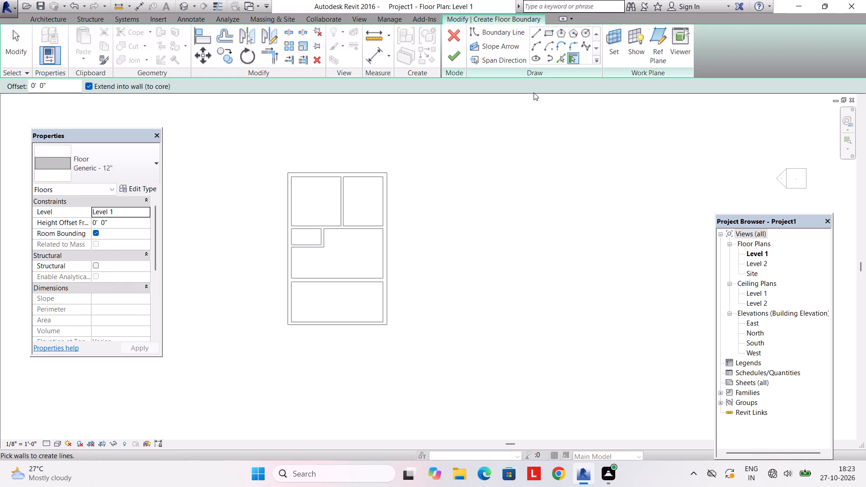
{"action": "left_click", "coordinate": [545, 33]}
{"action": "scroll", "coordinate": [328, 180], "scroll_direction": "up", "scroll_amount": 3}
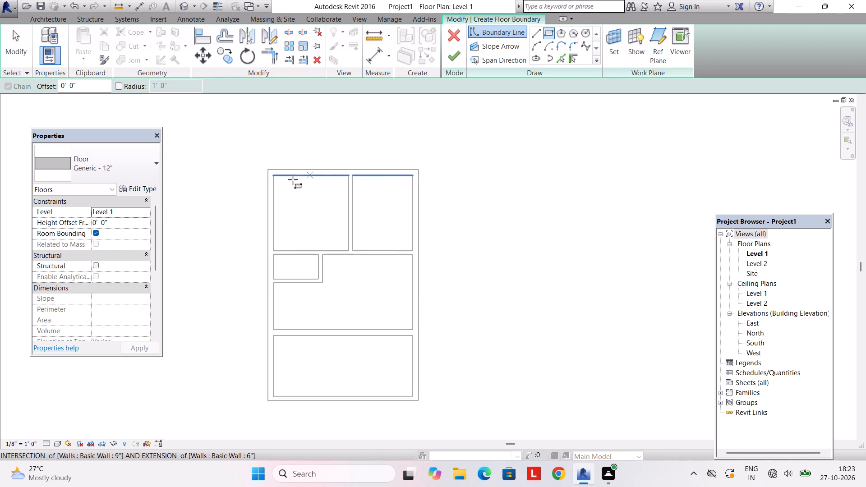
{"action": "scroll", "coordinate": [293, 179], "scroll_direction": "up", "scroll_amount": 2}
{"action": "left_click", "coordinate": [121, 191]}
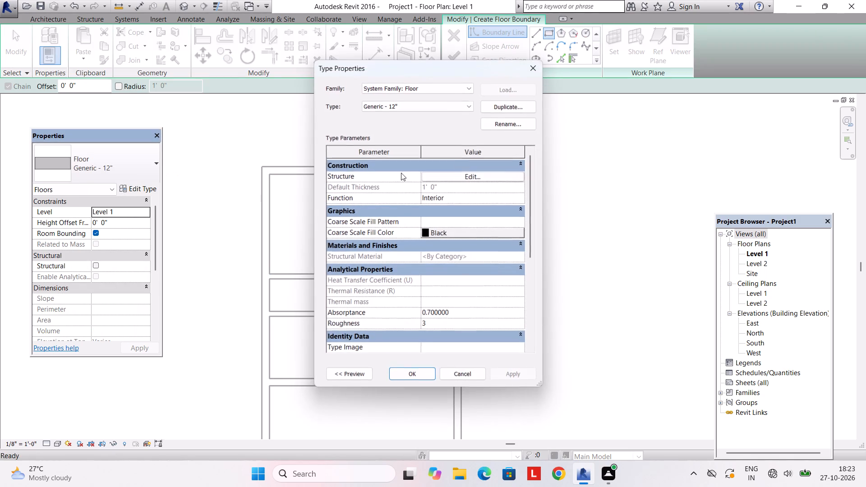
{"action": "left_click", "coordinate": [527, 106]}
{"action": "type", "text": "6\""}
{"action": "key", "text": "Return"}
Set the structure layer thickness of the new 6" floor type to 6" and apply the type to the floor.
{"action": "left_click", "coordinate": [491, 177]}
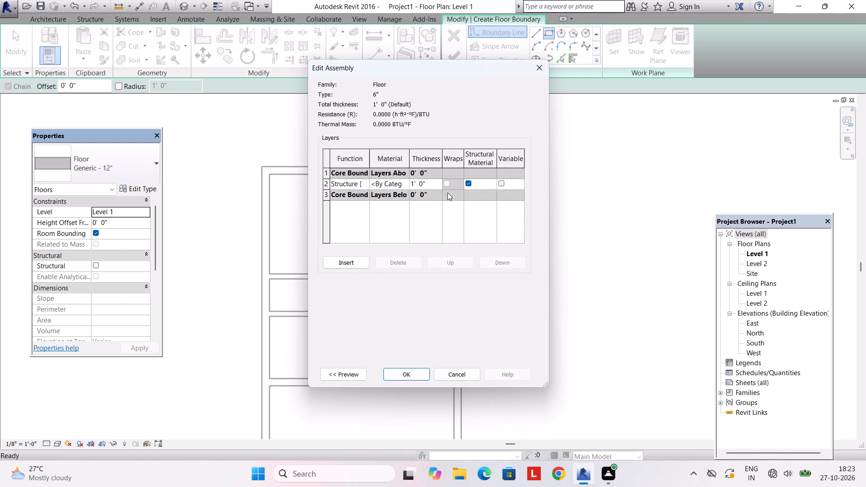
{"action": "left_click", "coordinate": [435, 186]}
{"action": "type", "text": "6\""}
{"action": "key", "text": "Return"}
{"action": "left_click", "coordinate": [405, 374]}
{"action": "left_click", "coordinate": [385, 373]}
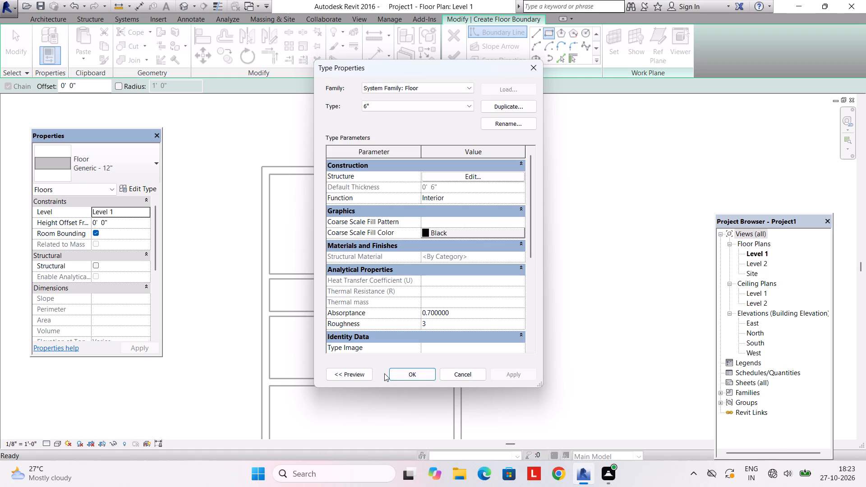
{"action": "left_click", "coordinate": [387, 374]}
{"action": "left_click", "coordinate": [391, 372]}
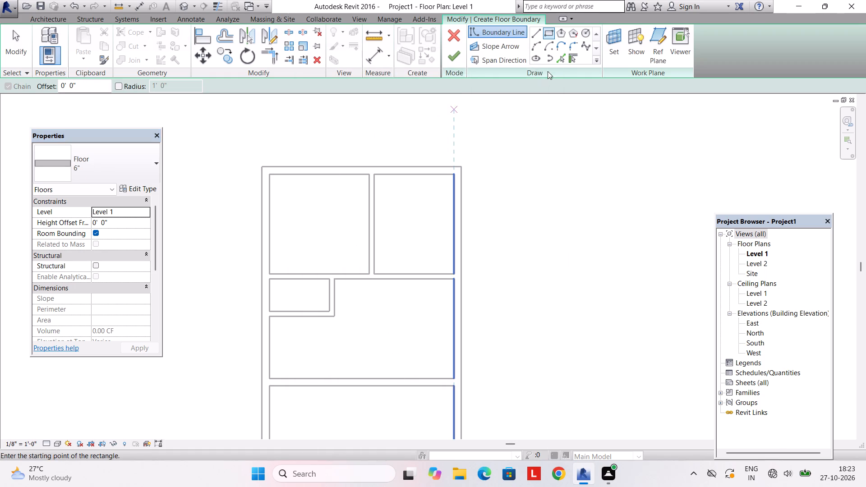
Sketch the rectangular floor boundary between opposite outer corners of the exterior walls and finish the floor.
{"action": "left_click", "coordinate": [262, 166]}
{"action": "middle_click_drag", "start_coordinate": [371, 303], "coordinate": [349, 263]}
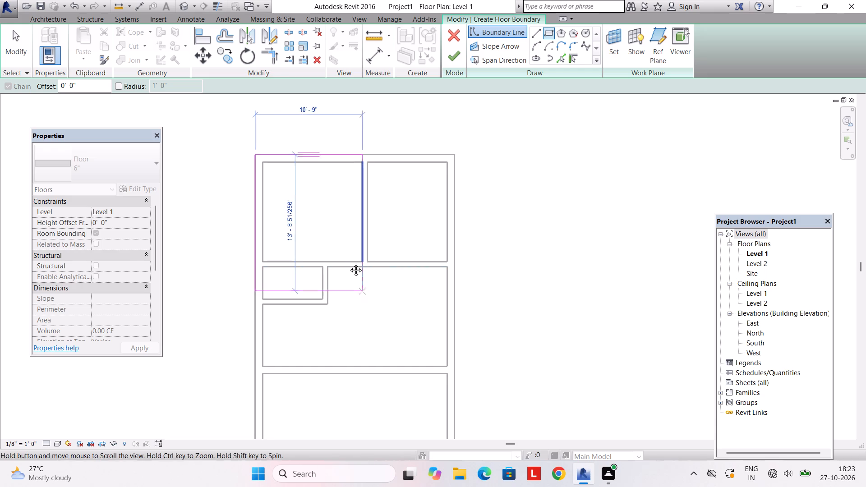
{"action": "middle_click_drag", "start_coordinate": [349, 263], "coordinate": [325, 169]}
{"action": "left_click", "coordinate": [417, 337]}
{"action": "scroll", "coordinate": [358, 211], "scroll_direction": "down", "scroll_amount": 2}
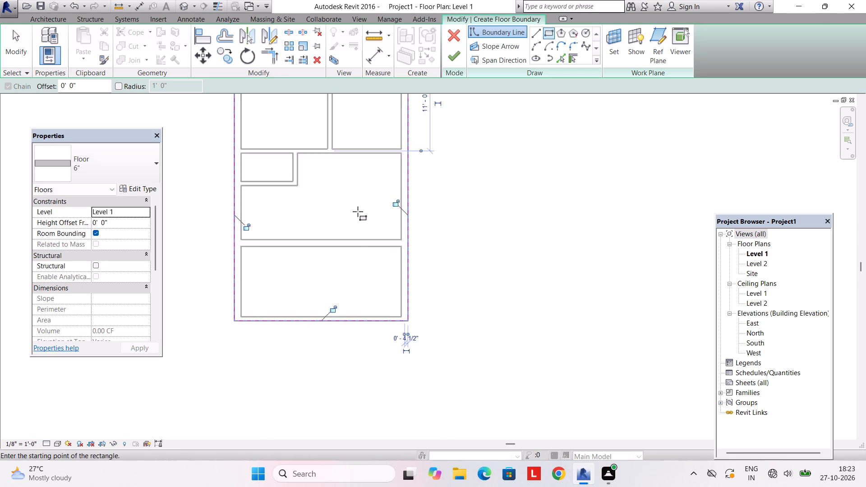
{"action": "scroll", "coordinate": [358, 211], "scroll_direction": "down", "scroll_amount": 1}
{"action": "middle_click_drag", "start_coordinate": [352, 200], "coordinate": [371, 256]}
{"action": "left_click", "coordinate": [447, 58]}
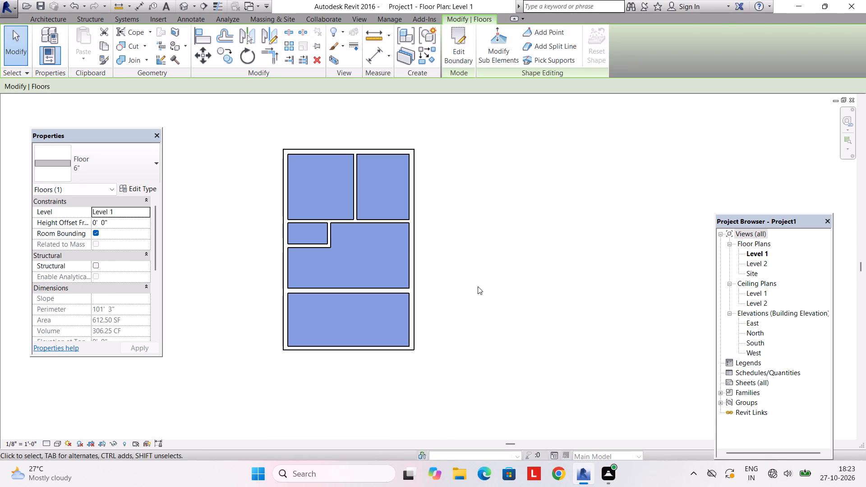
{"action": "key", "text": "Escape"}
Open the East elevation and select the 9" wall that rises above Level 2.
{"action": "scroll", "coordinate": [584, 286], "scroll_direction": "down", "scroll_amount": 2}
{"action": "scroll", "coordinate": [591, 289], "scroll_direction": "up", "scroll_amount": 2}
{"action": "scroll", "coordinate": [590, 289], "scroll_direction": "down", "scroll_amount": 3}
{"action": "double_click", "coordinate": [750, 323]}
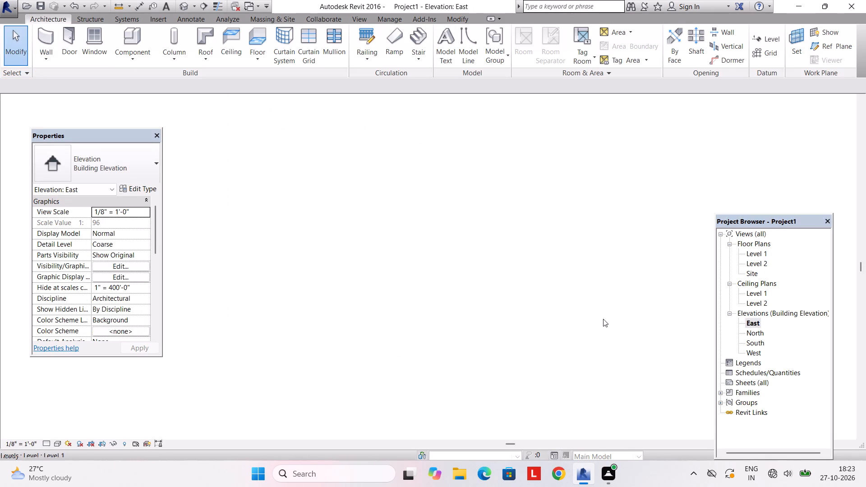
{"action": "scroll", "coordinate": [521, 301], "scroll_direction": "down", "scroll_amount": 4}
{"action": "middle_click_drag", "start_coordinate": [523, 300], "coordinate": [416, 317]}
{"action": "scroll", "coordinate": [336, 294], "scroll_direction": "up", "scroll_amount": 3}
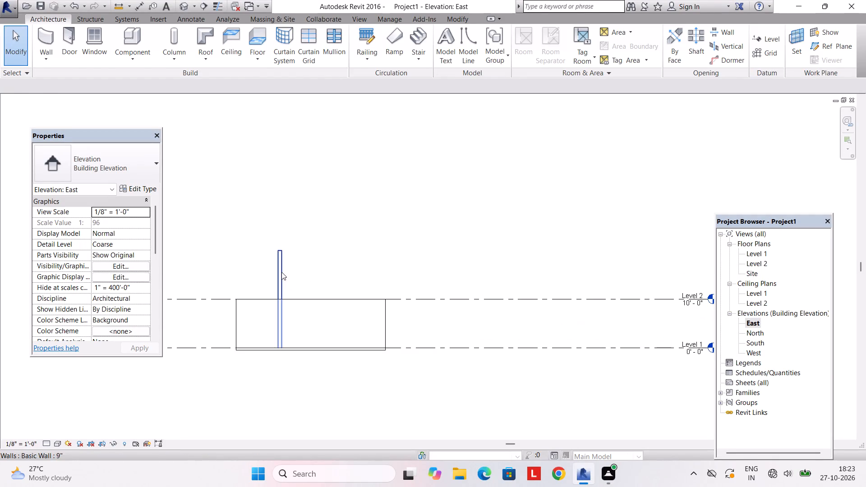
{"action": "left_click", "coordinate": [281, 272]}
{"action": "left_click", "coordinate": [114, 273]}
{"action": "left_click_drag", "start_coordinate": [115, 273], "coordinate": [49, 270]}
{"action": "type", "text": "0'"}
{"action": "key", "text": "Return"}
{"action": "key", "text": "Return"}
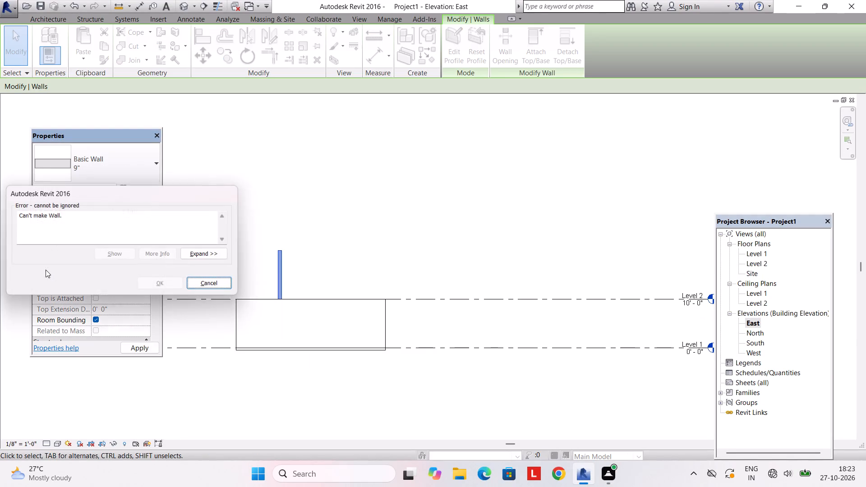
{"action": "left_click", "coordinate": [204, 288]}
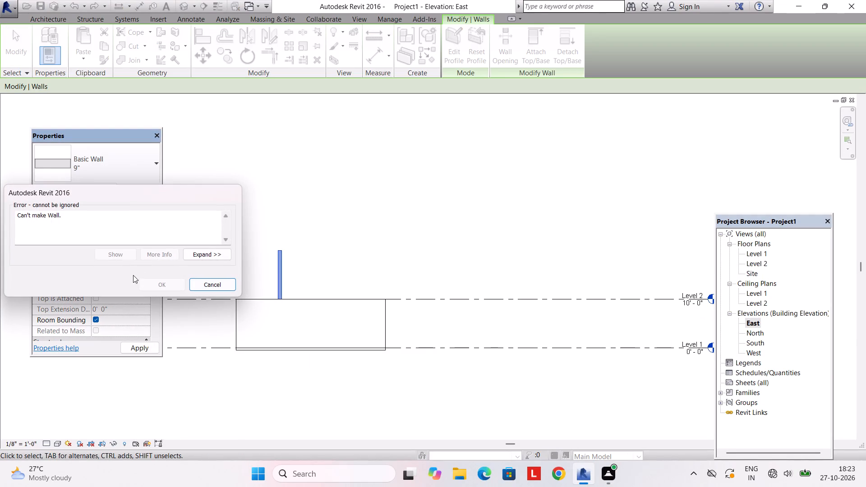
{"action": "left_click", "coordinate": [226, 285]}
Set the unconnected height of the selected 9" wall to 10'.
{"action": "left_click_drag", "start_coordinate": [129, 280], "coordinate": [93, 280]}
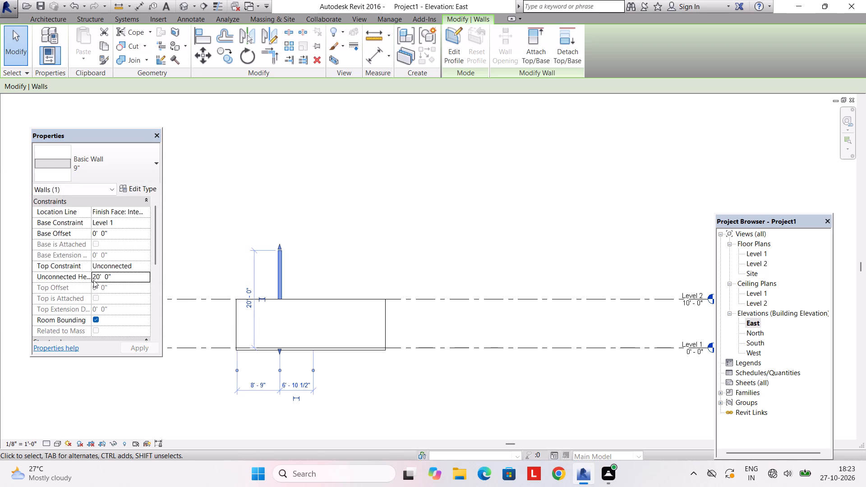
{"action": "left_click_drag", "start_coordinate": [93, 280], "coordinate": [64, 280]}
{"action": "type", "text": "10'"}
{"action": "key", "text": "Return"}
{"action": "key", "text": "Return"}
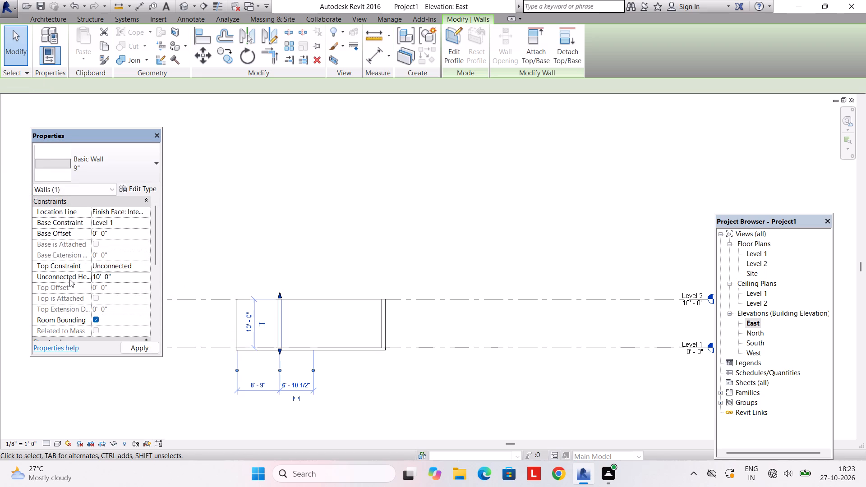
{"action": "key", "text": "Escape"}
{"action": "key", "text": "Escape"}
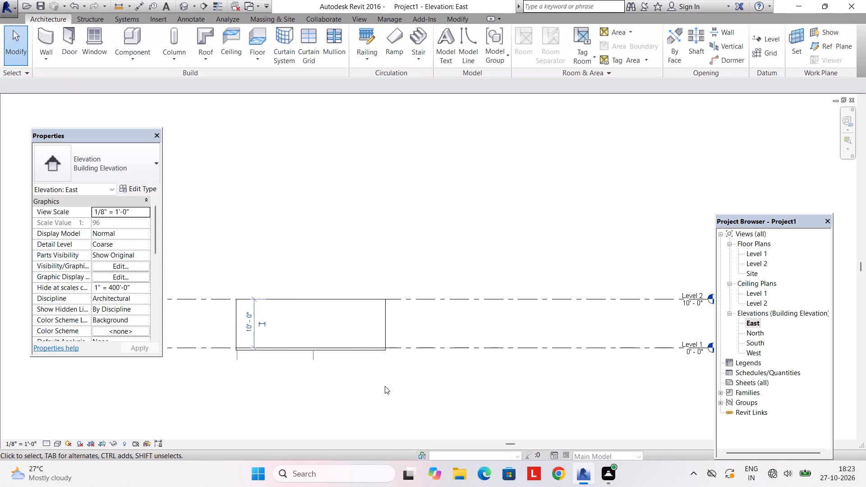
Set the elevation of Level 2 to 10'6".
{"action": "scroll", "coordinate": [385, 386], "scroll_direction": "down", "scroll_amount": 2}
{"action": "scroll", "coordinate": [392, 381], "scroll_direction": "up", "scroll_amount": 3}
{"action": "middle_click_drag", "start_coordinate": [487, 371], "coordinate": [301, 366]}
{"action": "scroll", "coordinate": [563, 271], "scroll_direction": "up", "scroll_amount": 2}
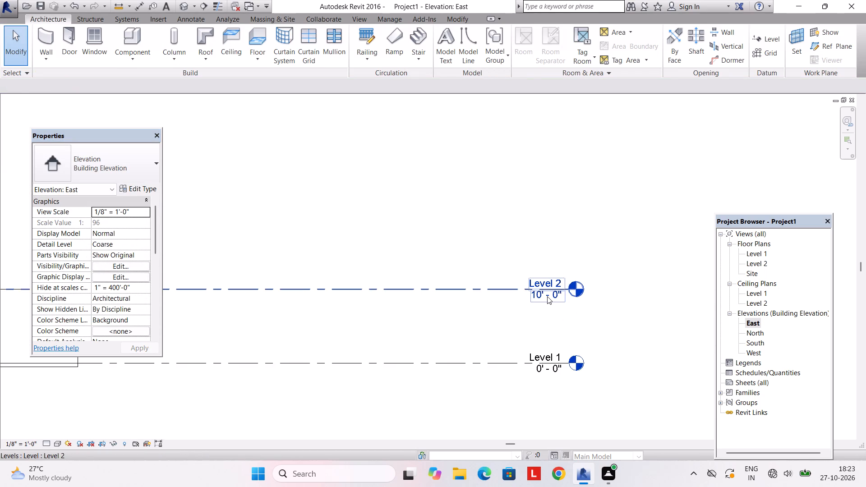
{"action": "double_click", "coordinate": [547, 296]}
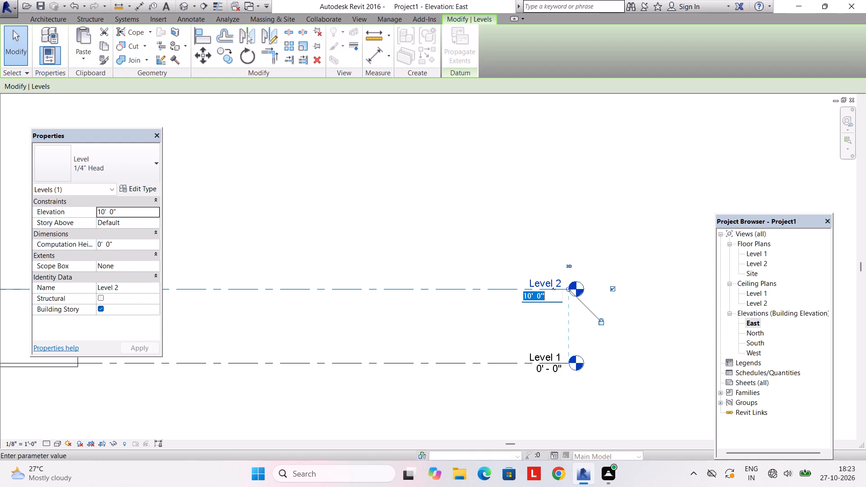
{"action": "type", "text": "10'6\""}
{"action": "key", "text": "Return"}
{"action": "key", "text": "Return"}
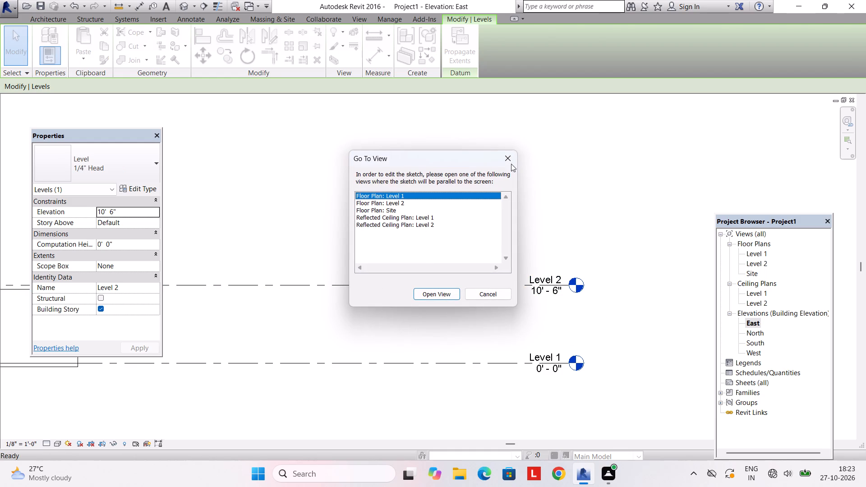
{"action": "left_click", "coordinate": [511, 162]}
Add two levels above Level 2 by picking existing level lines with a 10'6" offset.
{"action": "type", "text": "ll"}
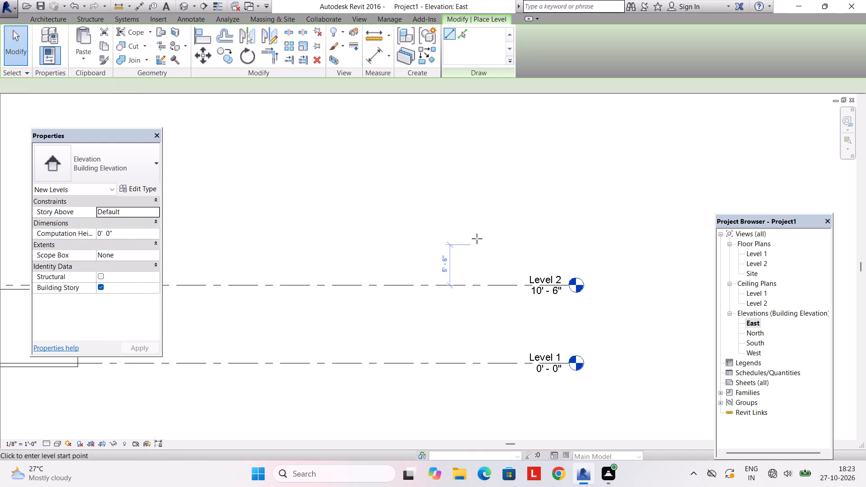
{"action": "left_click", "coordinate": [465, 35]}
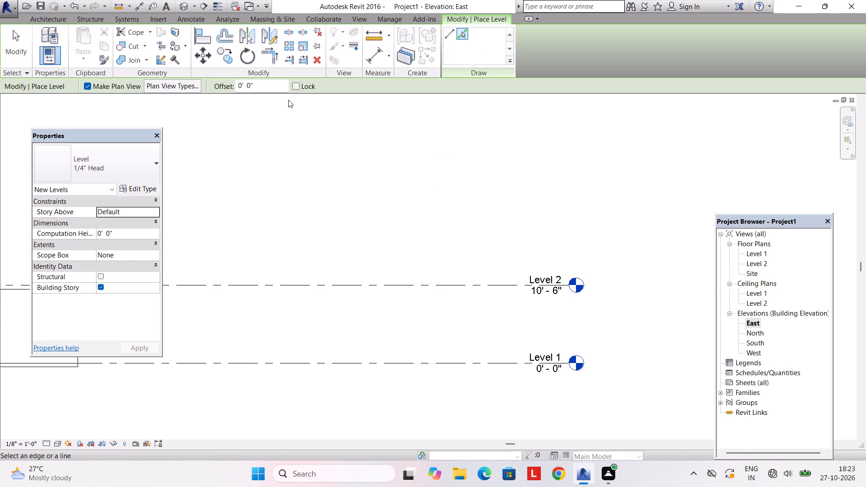
{"action": "left_click", "coordinate": [271, 90]}
{"action": "left_click_drag", "start_coordinate": [271, 90], "coordinate": [221, 90]}
{"action": "type", "text": "10'"}
{"action": "type", "text": "6\""}
{"action": "key", "text": "Return"}
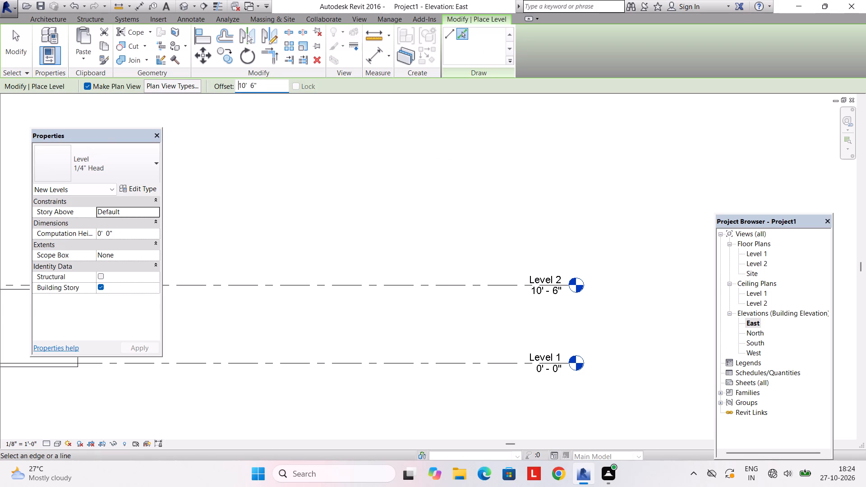
{"action": "left_click", "coordinate": [328, 285]}
{"action": "scroll", "coordinate": [346, 209], "scroll_direction": "down", "scroll_amount": 7}
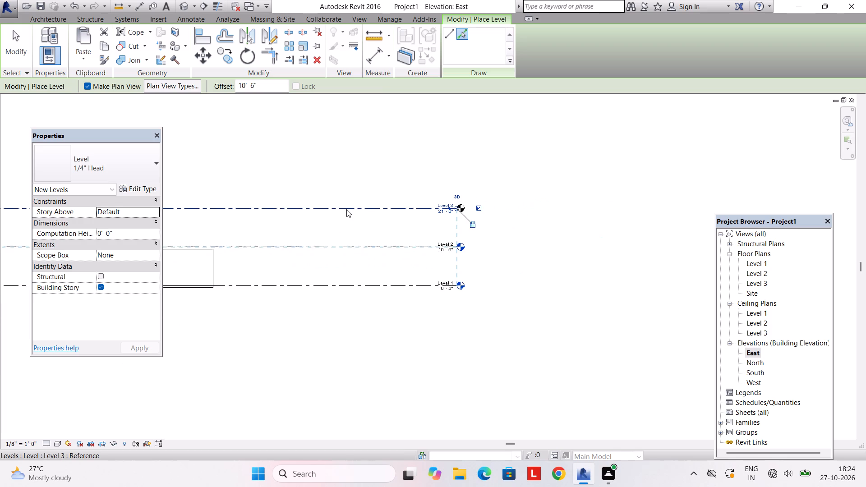
{"action": "left_click", "coordinate": [342, 207]}
{"action": "scroll", "coordinate": [336, 201], "scroll_direction": "down", "scroll_amount": 5}
{"action": "key", "text": "Escape"}
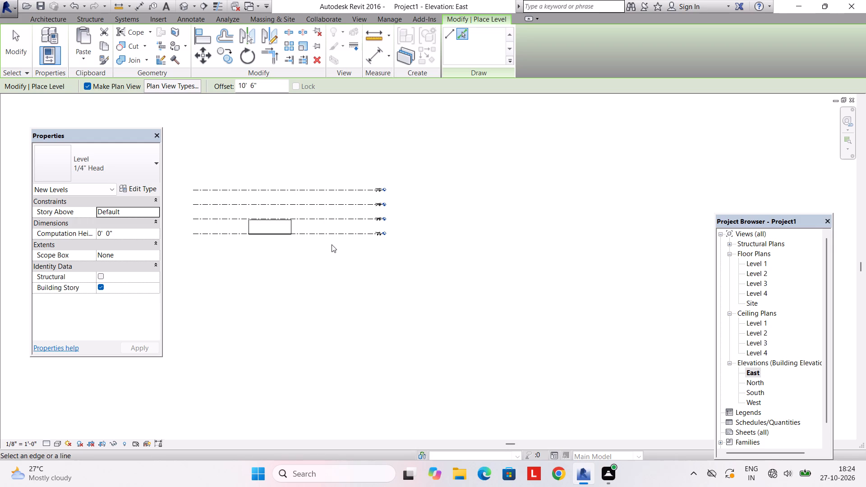
Open the Level 1 floor plan at the lower rooms.
{"action": "scroll", "coordinate": [295, 232], "scroll_direction": "up", "scroll_amount": 2}
{"action": "double_click", "coordinate": [758, 262]}
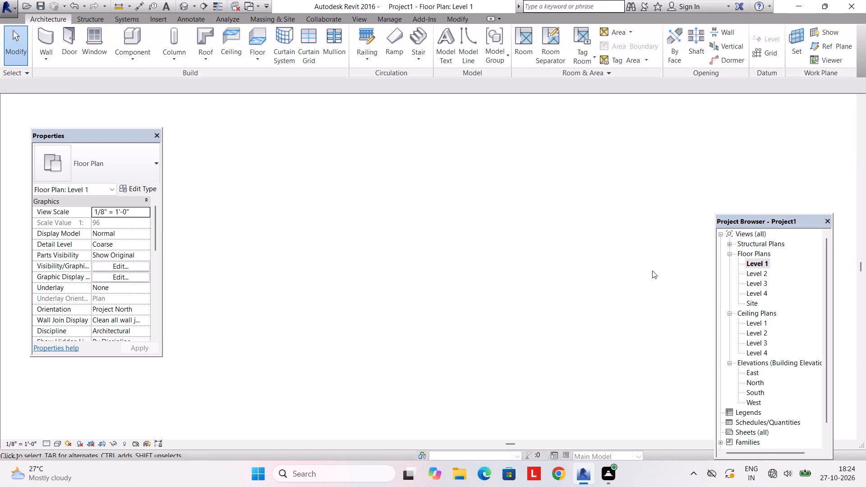
{"action": "scroll", "coordinate": [496, 262], "scroll_direction": "down", "scroll_amount": 1}
{"action": "scroll", "coordinate": [493, 262], "scroll_direction": "up", "scroll_amount": 6}
{"action": "middle_click_drag", "start_coordinate": [445, 273], "coordinate": [534, 281]}
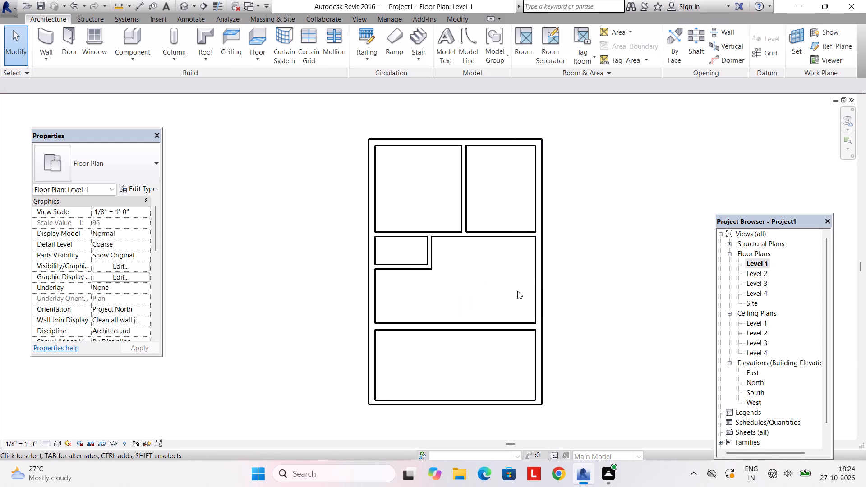
{"action": "scroll", "coordinate": [441, 274], "scroll_direction": "up", "scroll_amount": 2}
{"action": "middle_click_drag", "start_coordinate": [433, 292], "coordinate": [437, 268]}
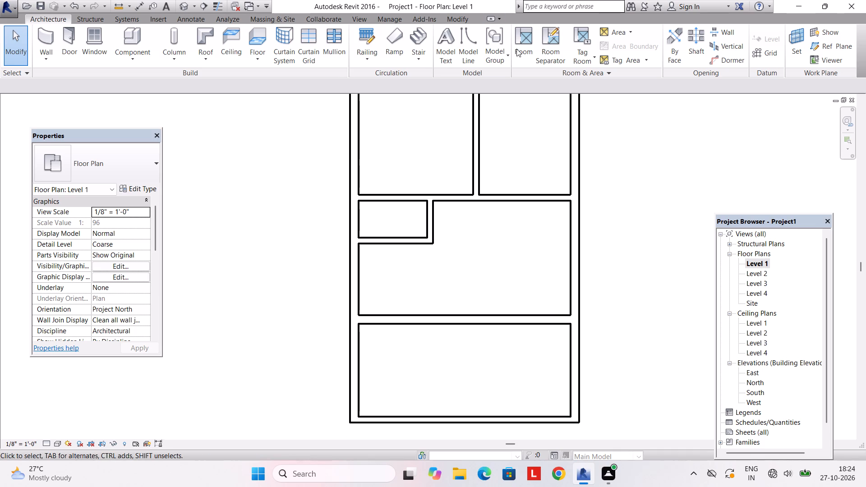
Sketch a U-shaped stair in the bottom room with two 3' wide, 9-riser runs and an automatic landing, starting on the lower wall.
{"action": "left_click", "coordinate": [420, 39]}
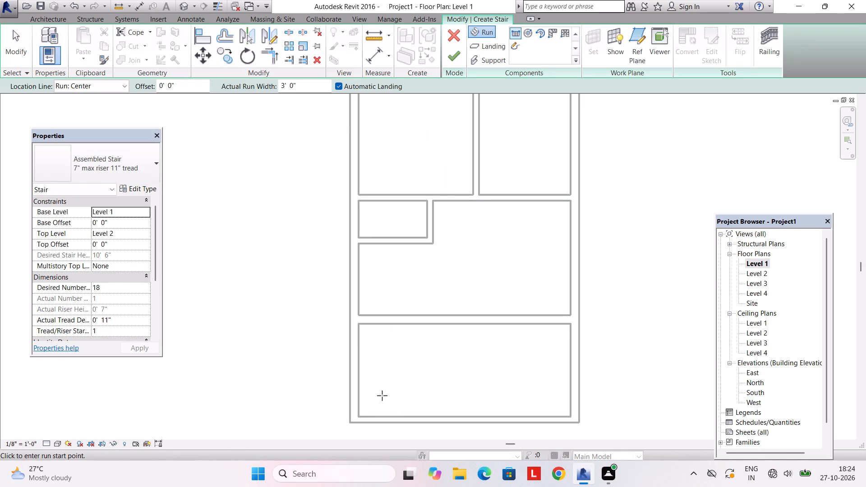
{"action": "middle_click_drag", "start_coordinate": [382, 395], "coordinate": [376, 348]}
{"action": "left_click", "coordinate": [355, 368]}
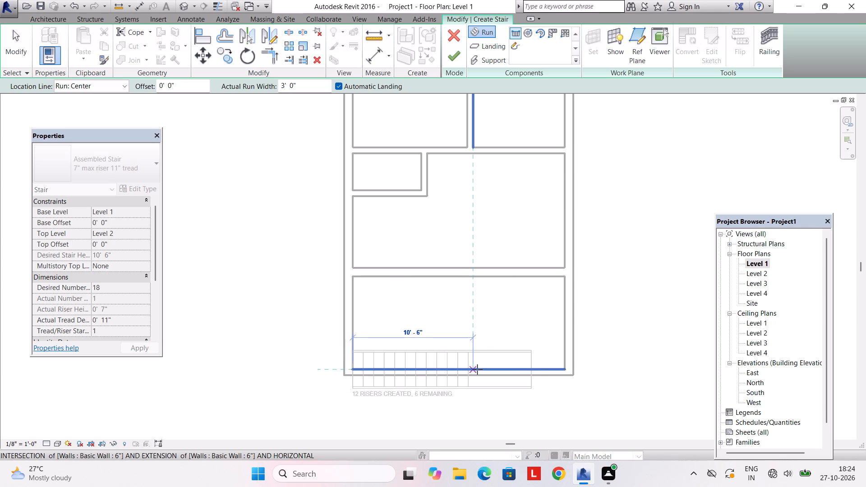
{"action": "key", "text": "Escape"}
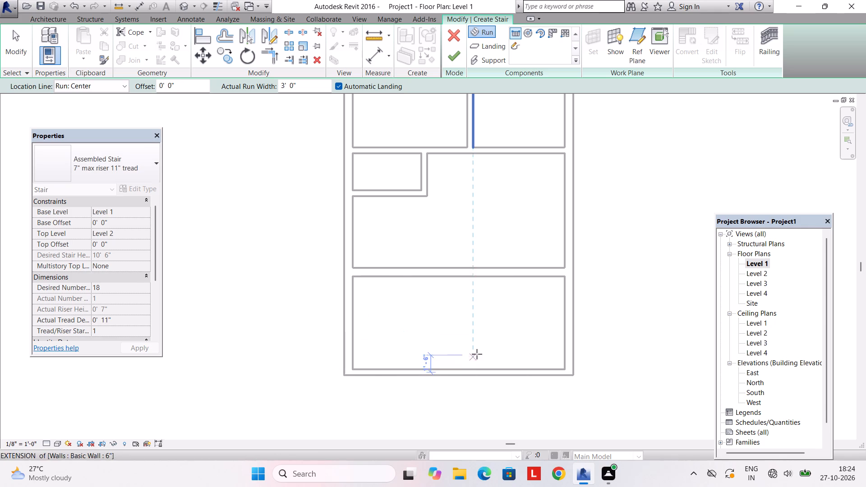
{"action": "left_click", "coordinate": [475, 365]}
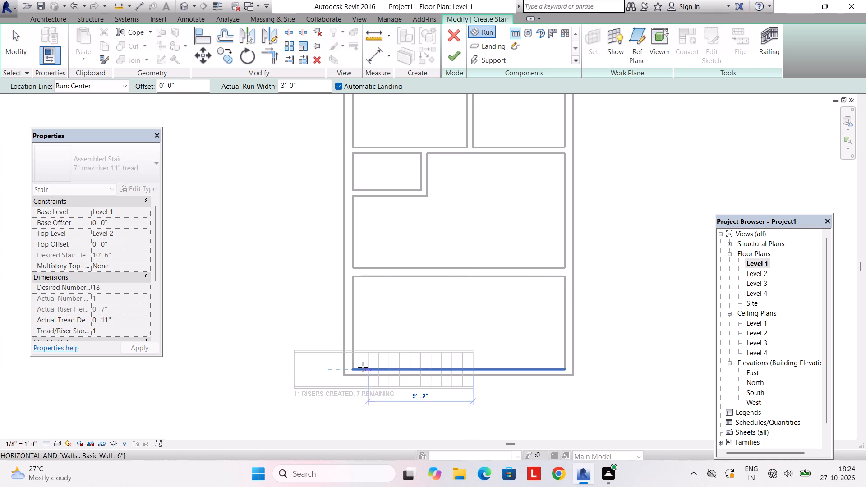
{"action": "left_click", "coordinate": [387, 370]}
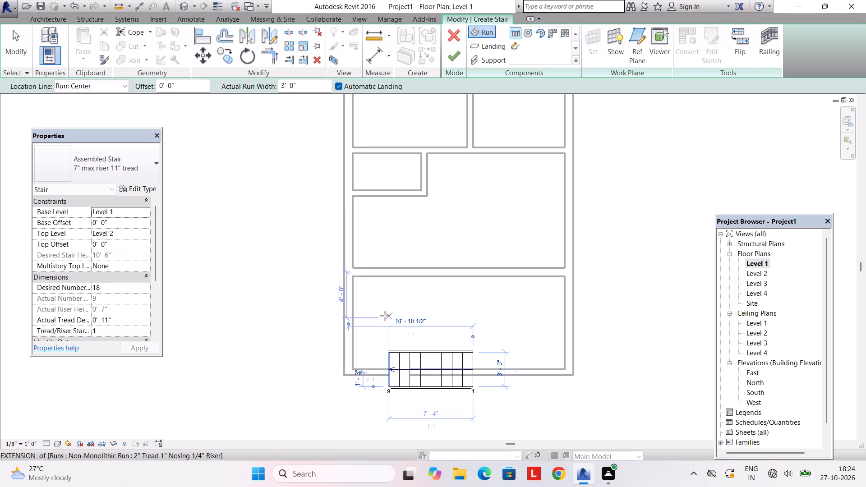
{"action": "left_click", "coordinate": [385, 316]}
{"action": "left_click_drag", "start_coordinate": [485, 321], "coordinate": [513, 321]}
Shift the stair upward by its landing, away from the bottom room's lower wall.
{"action": "scroll", "coordinate": [459, 330], "scroll_direction": "up", "scroll_amount": 3}
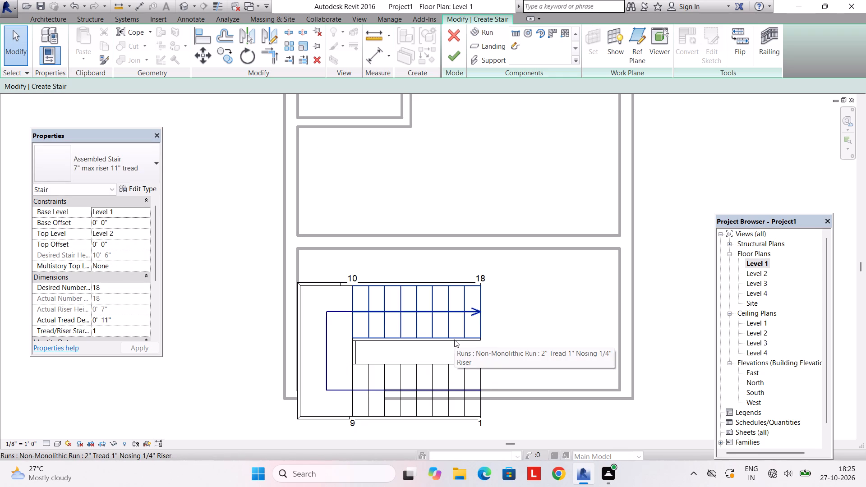
{"action": "scroll", "coordinate": [454, 340], "scroll_direction": "up", "scroll_amount": 4}
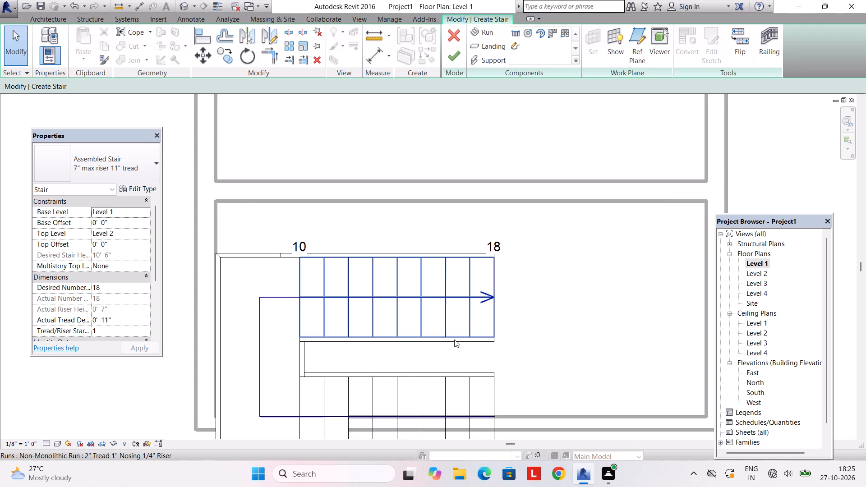
{"action": "scroll", "coordinate": [454, 340], "scroll_direction": "down", "scroll_amount": 3}
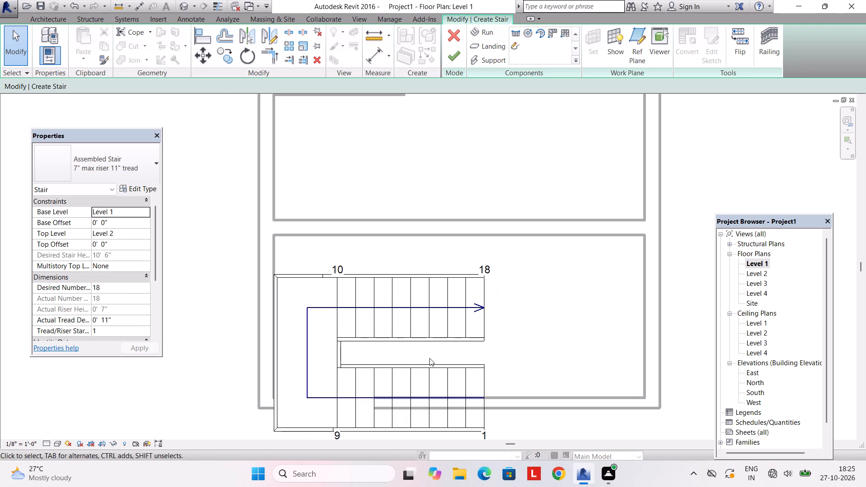
{"action": "scroll", "coordinate": [429, 358], "scroll_direction": "up", "scroll_amount": 2}
{"action": "scroll", "coordinate": [425, 355], "scroll_direction": "down", "scroll_amount": 3}
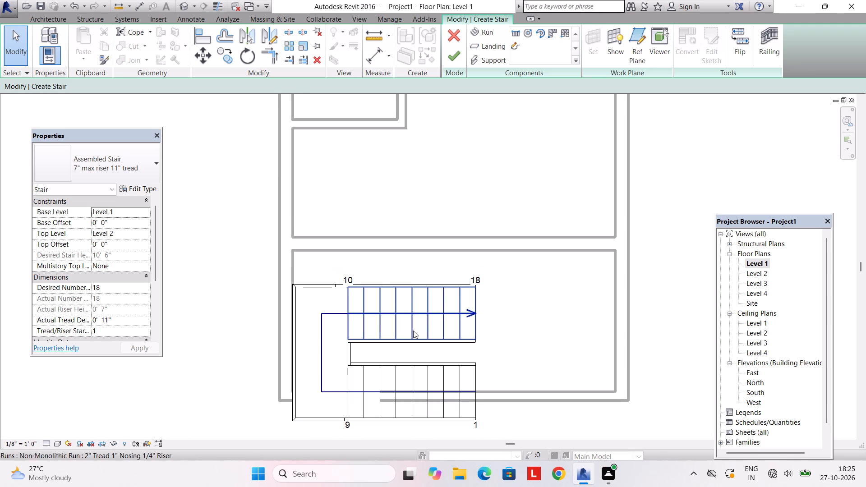
{"action": "left_click", "coordinate": [326, 336]}
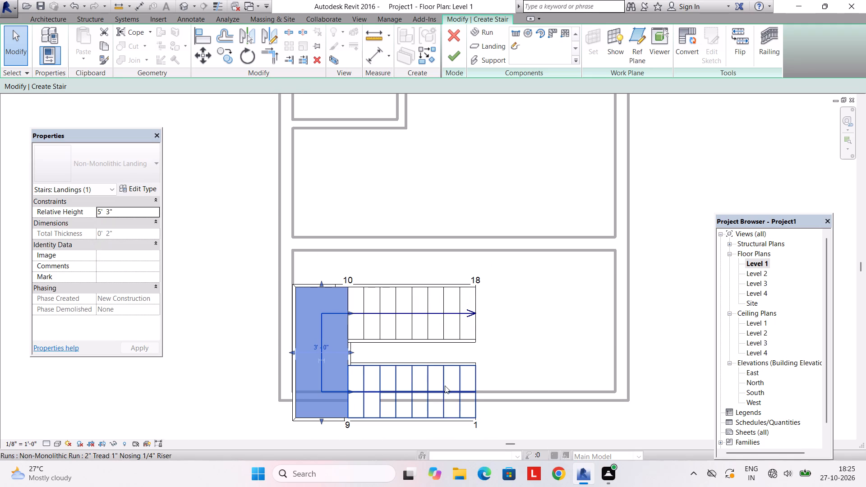
{"action": "key", "text": "Up"}
{"action": "key", "text": "Up"}
{"action": "key", "text": "Up"}
{"action": "key", "text": "Up"}
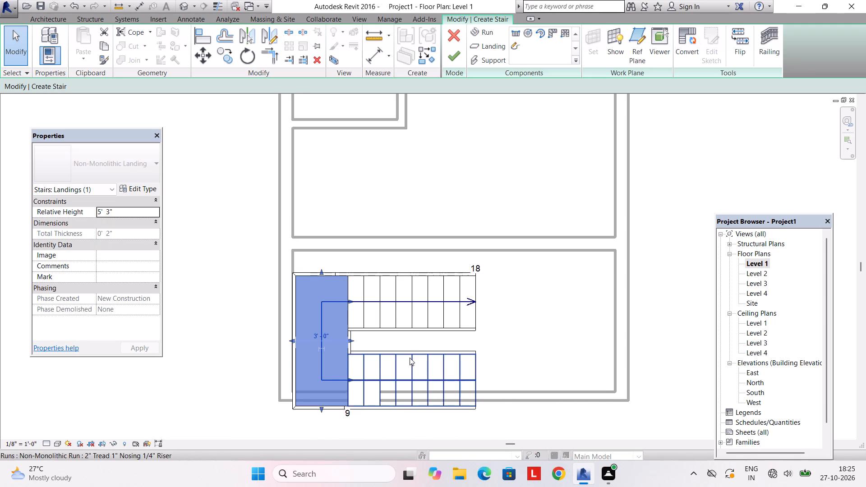
Shift the stair's lower run upward until only a narrow gap separates it from the upper run.
{"action": "left_click", "coordinate": [410, 358]}
{"action": "key", "text": "Up"}
{"action": "key", "text": "Up"}
{"action": "key", "text": "Up"}
{"action": "key", "text": "Up"}
{"action": "key", "text": "Up"}
{"action": "key", "text": "Up"}
{"action": "key", "text": "Up"}
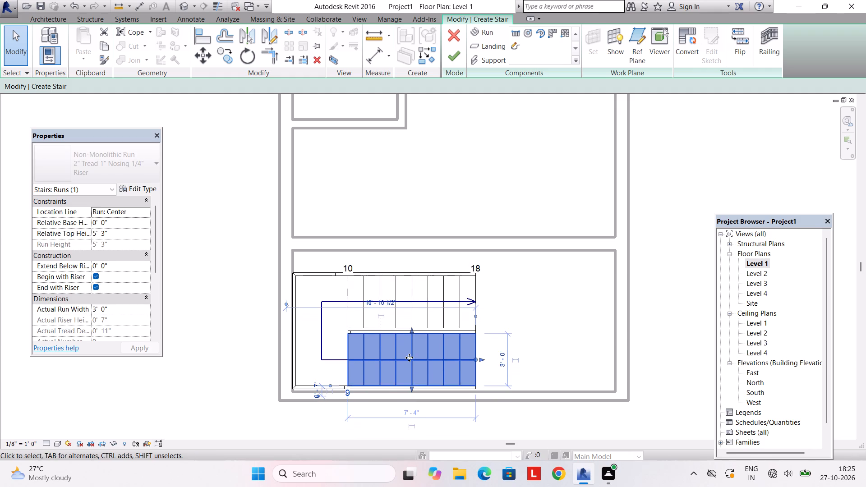
Fine-tune the stair's position by its landing so it fits just inside the left and lower walls of the bottom room.
{"action": "scroll", "coordinate": [404, 358], "scroll_direction": "up", "scroll_amount": 2}
{"action": "left_click", "coordinate": [261, 256]}
{"action": "key", "text": "Up"}
{"action": "key", "text": "Up"}
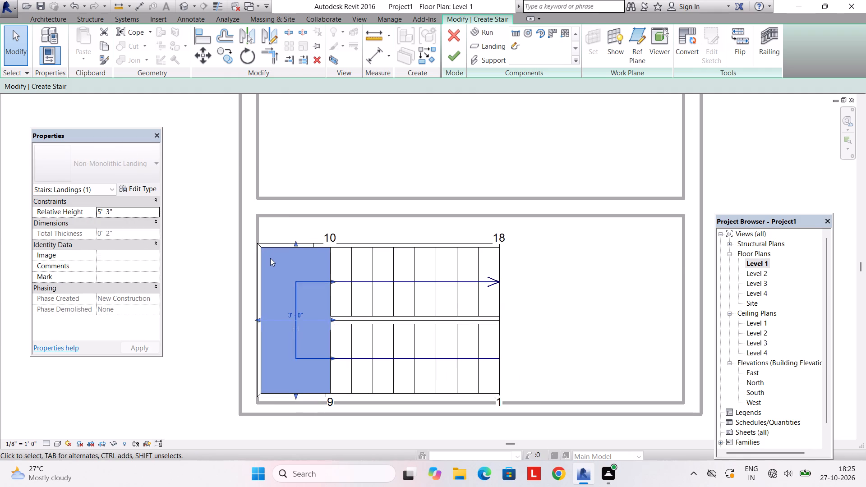
{"action": "key", "text": "Up"}
{"action": "key", "text": "Up"}
{"action": "key", "text": "Up"}
{"action": "key", "text": "Right"}
{"action": "key", "text": "Right"}
{"action": "key", "text": "Up"}
{"action": "key", "text": "Up"}
{"action": "key", "text": "Up"}
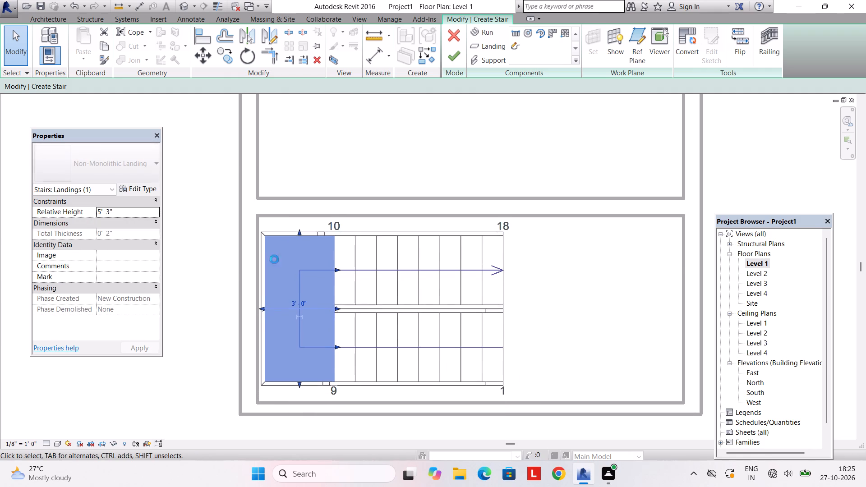
{"action": "key", "text": "Up"}
{"action": "key", "text": "Left"}
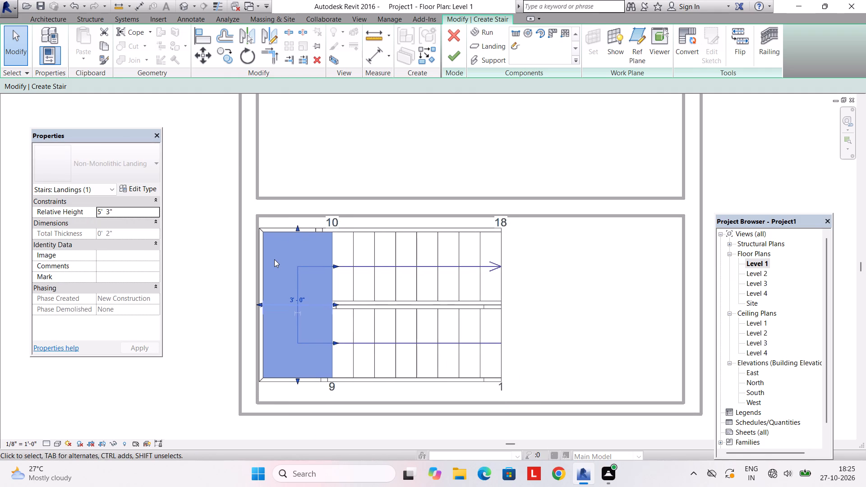
{"action": "key", "text": "Down"}
{"action": "key", "text": "Down"}
{"action": "key", "text": "Down"}
{"action": "key", "text": "Down"}
{"action": "key", "text": "Down"}
{"action": "key", "text": "Down"}
{"action": "key", "text": "Down"}
{"action": "key", "text": "Down"}
{"action": "key", "text": "Down"}
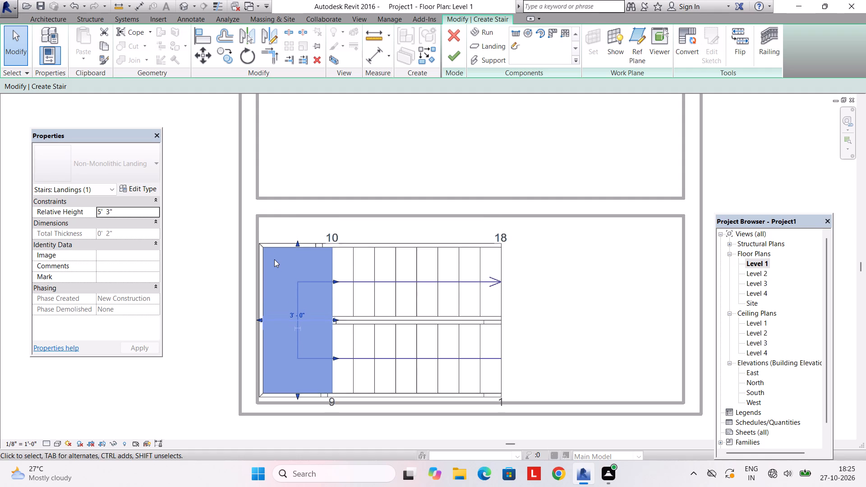
{"action": "key", "text": "Down"}
{"action": "scroll", "coordinate": [277, 259], "scroll_direction": "up", "scroll_amount": 3}
{"action": "scroll", "coordinate": [277, 258], "scroll_direction": "down", "scroll_amount": 3}
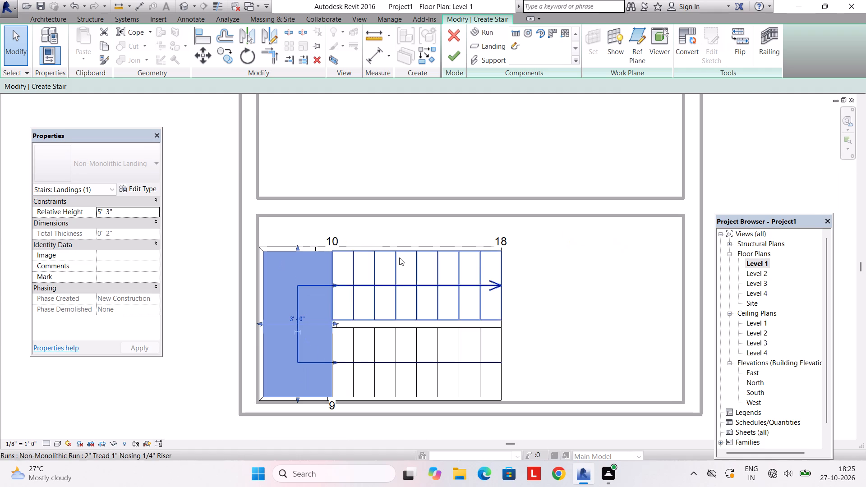
Check the fit of the runs and landing in the bottom room, and finish the stair.
{"action": "left_click", "coordinate": [423, 357]}
{"action": "scroll", "coordinate": [379, 334], "scroll_direction": "up", "scroll_amount": 2}
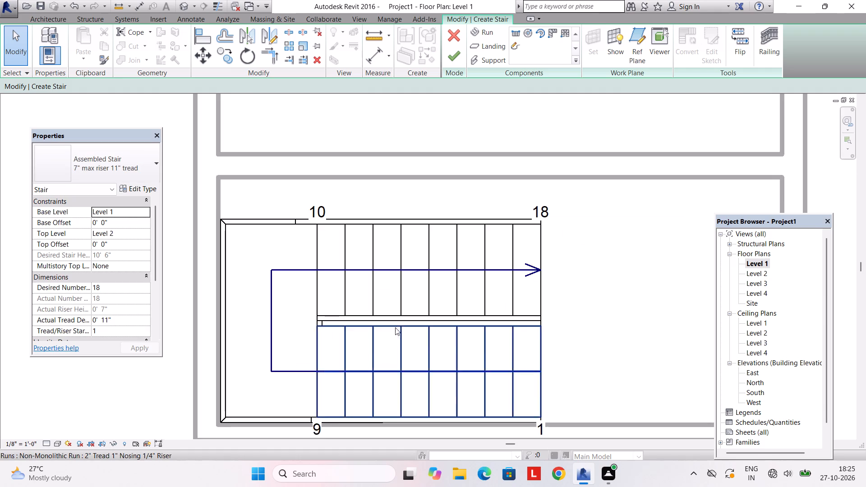
{"action": "scroll", "coordinate": [399, 326], "scroll_direction": "down", "scroll_amount": 3}
{"action": "scroll", "coordinate": [299, 255], "scroll_direction": "up", "scroll_amount": 3}
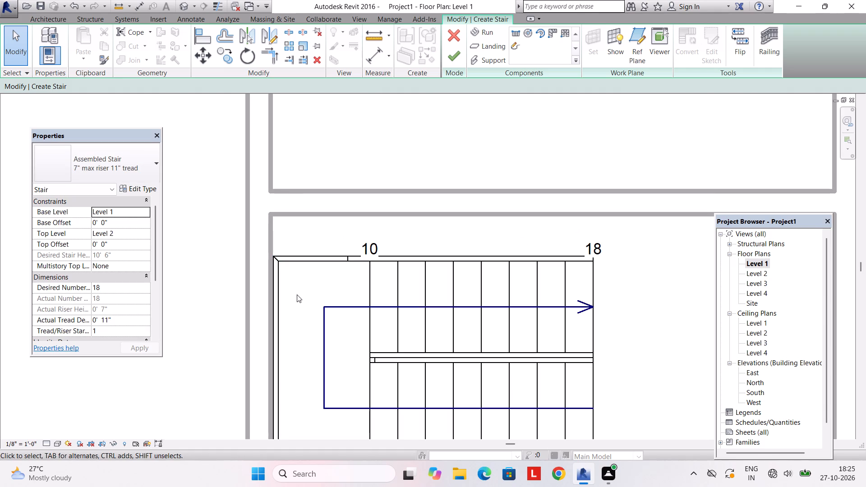
{"action": "scroll", "coordinate": [311, 293], "scroll_direction": "down", "scroll_amount": 4}
{"action": "left_click", "coordinate": [385, 245]}
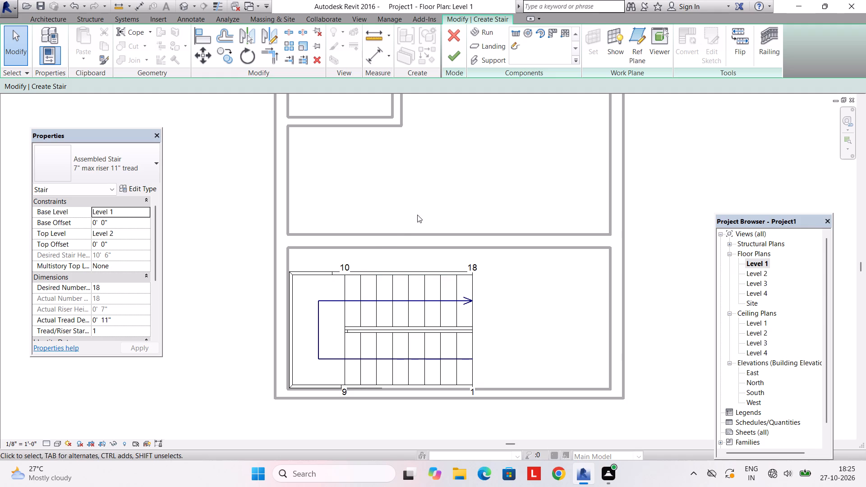
{"action": "left_click", "coordinate": [456, 46]}
{"action": "left_click", "coordinate": [453, 63]}
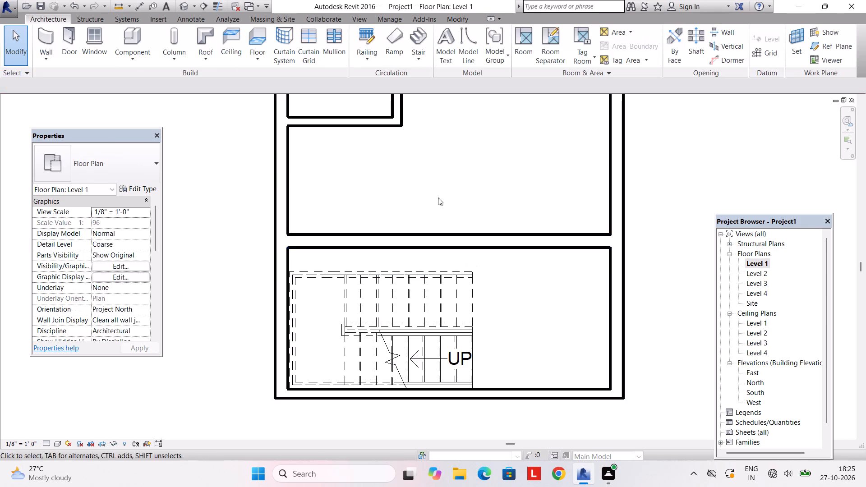
Move the horizontal 9" wall above the stair down toward the stair's upper edge.
{"action": "left_click", "coordinate": [421, 237]}
{"action": "key", "text": "Down"}
{"action": "key", "text": "Down"}
{"action": "key", "text": "Down"}
{"action": "key", "text": "Down"}
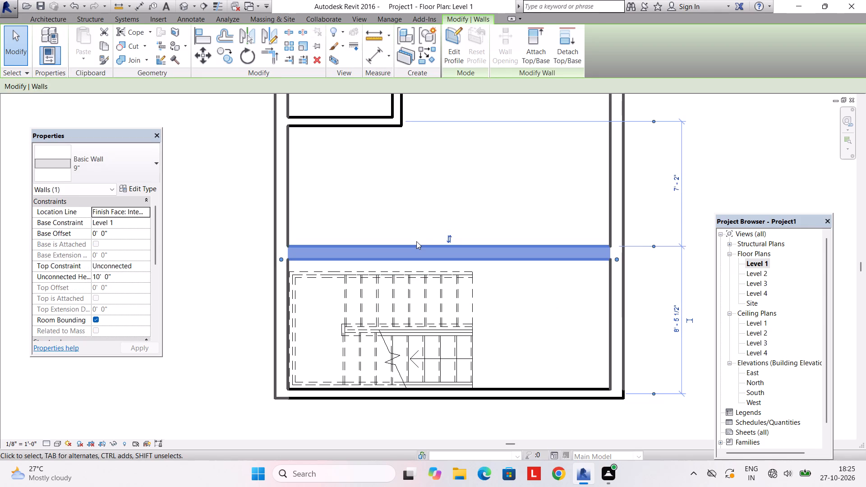
{"action": "key", "text": "Down"}
{"action": "key", "text": "Down"}
{"action": "key", "text": "Down"}
{"action": "scroll", "coordinate": [424, 247], "scroll_direction": "up", "scroll_amount": 6}
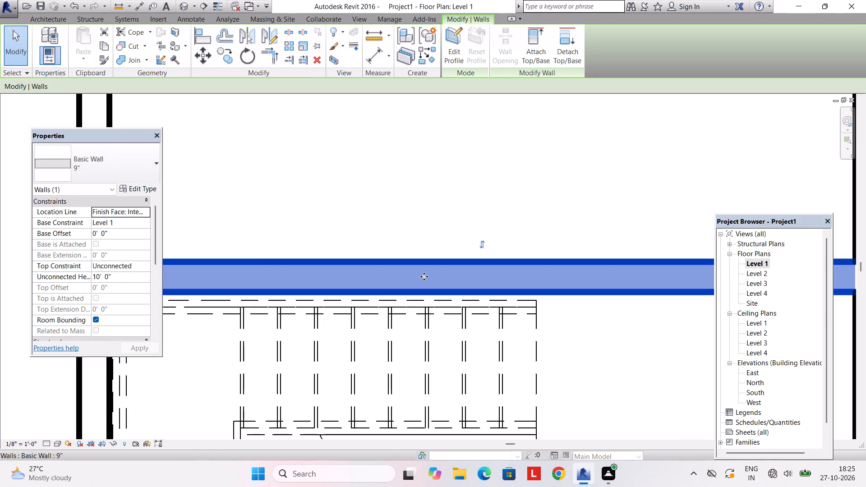
{"action": "scroll", "coordinate": [424, 276], "scroll_direction": "up", "scroll_amount": 3}
{"action": "key", "text": "Down"}
{"action": "key", "text": "Escape"}
Fine-tune the same 9" wall further down so its lower face sits against the upper edge of the stair.
{"action": "scroll", "coordinate": [432, 276], "scroll_direction": "down", "scroll_amount": 5}
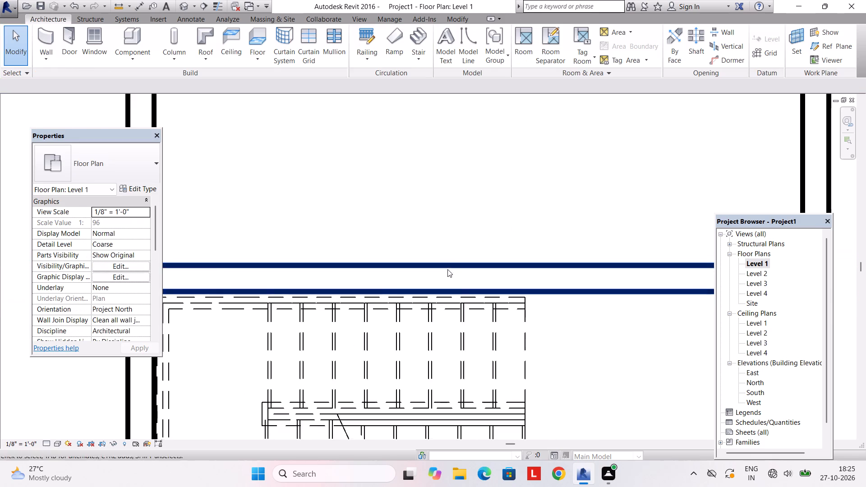
{"action": "scroll", "coordinate": [447, 269], "scroll_direction": "down", "scroll_amount": 8}
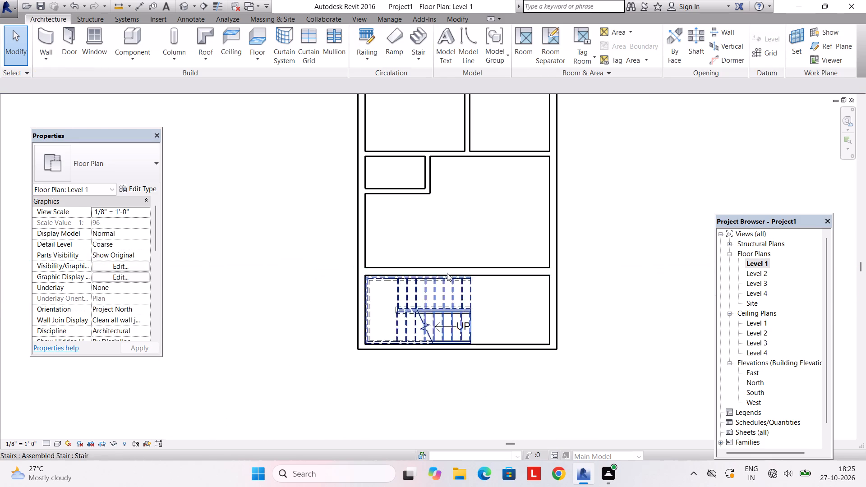
{"action": "scroll", "coordinate": [446, 283], "scroll_direction": "up", "scroll_amount": 11}
{"action": "left_click", "coordinate": [443, 258]}
{"action": "scroll", "coordinate": [442, 261], "scroll_direction": "up", "scroll_amount": 1}
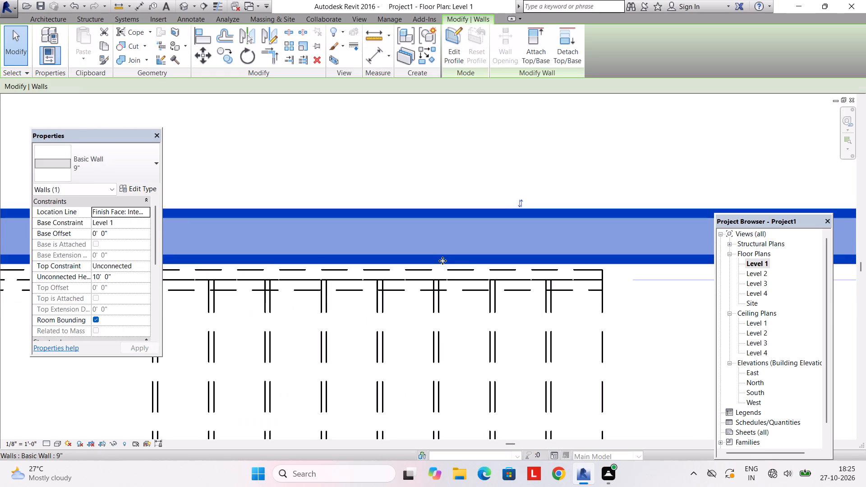
{"action": "scroll", "coordinate": [442, 261], "scroll_direction": "up", "scroll_amount": 3}
{"action": "key", "text": "Down"}
{"action": "key", "text": "Down"}
{"action": "key", "text": "Down"}
{"action": "key", "text": "Escape"}
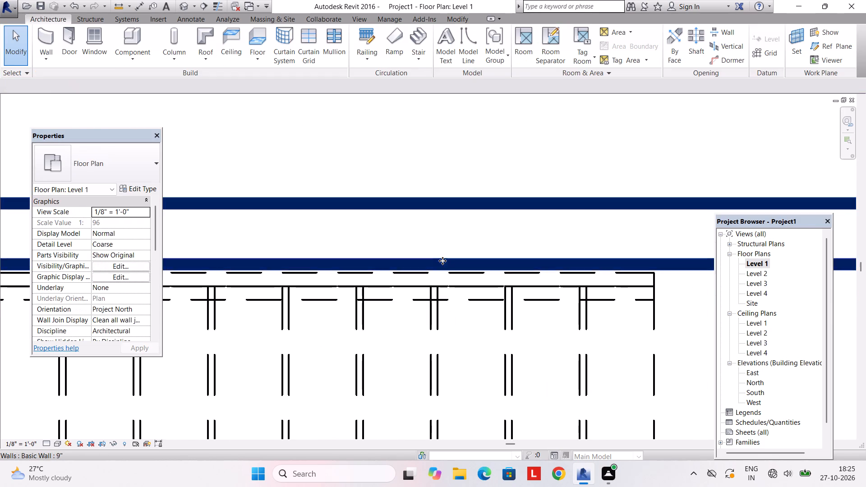
{"action": "scroll", "coordinate": [434, 249], "scroll_direction": "down", "scroll_amount": 14}
{"action": "scroll", "coordinate": [431, 245], "scroll_direction": "up", "scroll_amount": 1}
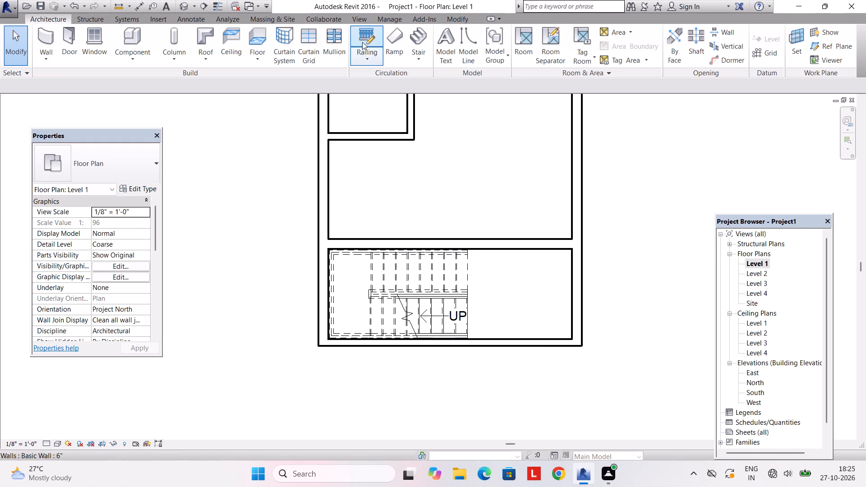
Examine the stair and surrounding walls from several angles in the default 3D view.
{"action": "left_click", "coordinate": [359, 19]}
{"action": "left_click", "coordinate": [332, 37]}
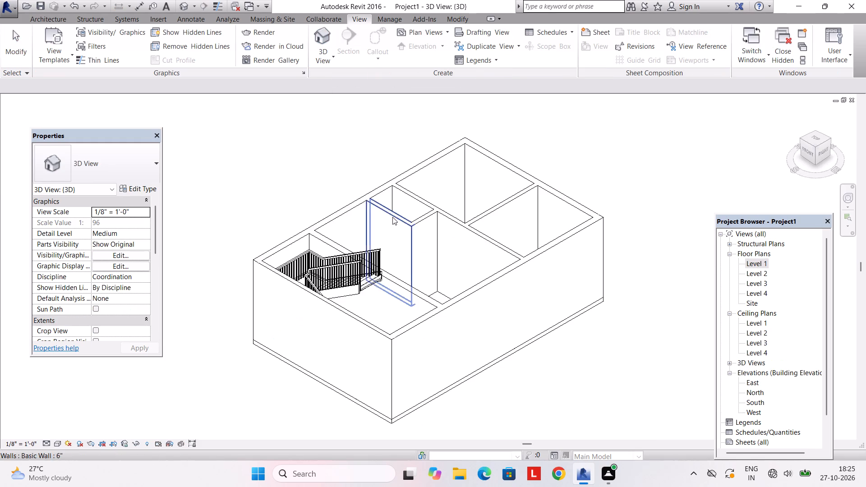
{"action": "scroll", "coordinate": [392, 217], "scroll_direction": "down", "scroll_amount": 3}
{"action": "scroll", "coordinate": [394, 227], "scroll_direction": "up", "scroll_amount": 3}
{"action": "middle_click_drag", "start_coordinate": [386, 274], "coordinate": [523, 369], "text": "shift"}
{"action": "middle_click_drag", "start_coordinate": [467, 295], "coordinate": [480, 325], "text": "shift"}
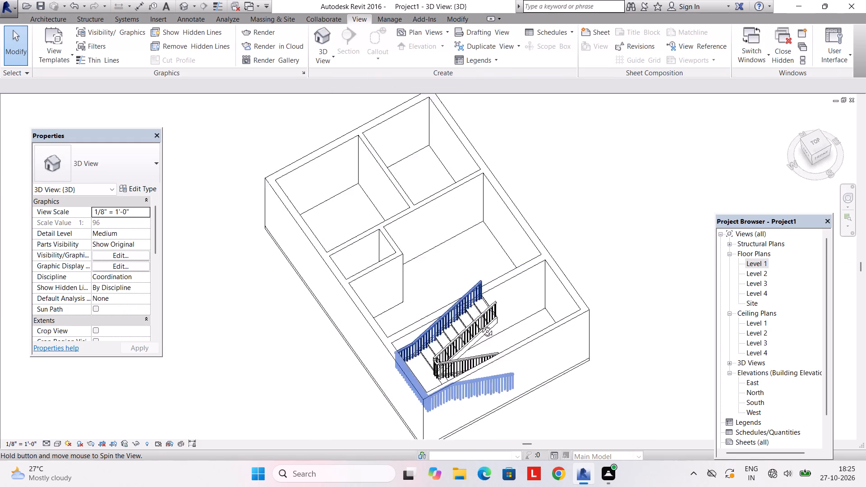
{"action": "middle_click_drag", "start_coordinate": [480, 325], "coordinate": [454, 422], "text": "shift"}
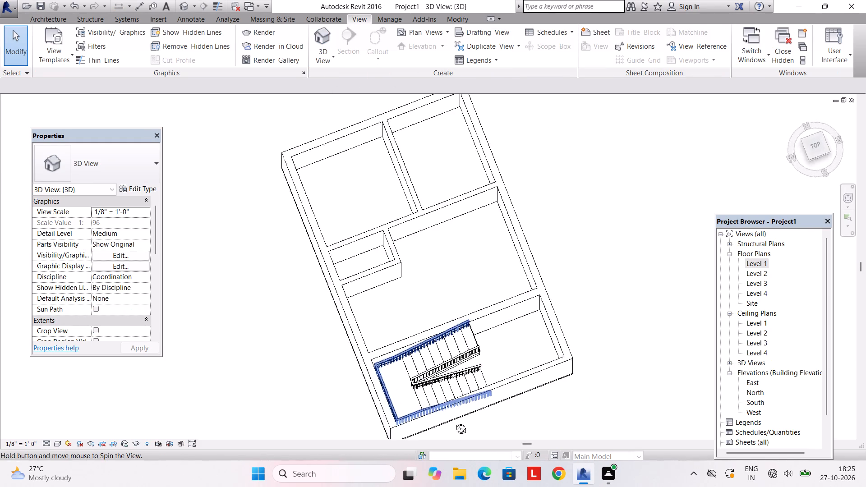
{"action": "middle_click_drag", "start_coordinate": [454, 422], "coordinate": [365, 263], "text": "shift"}
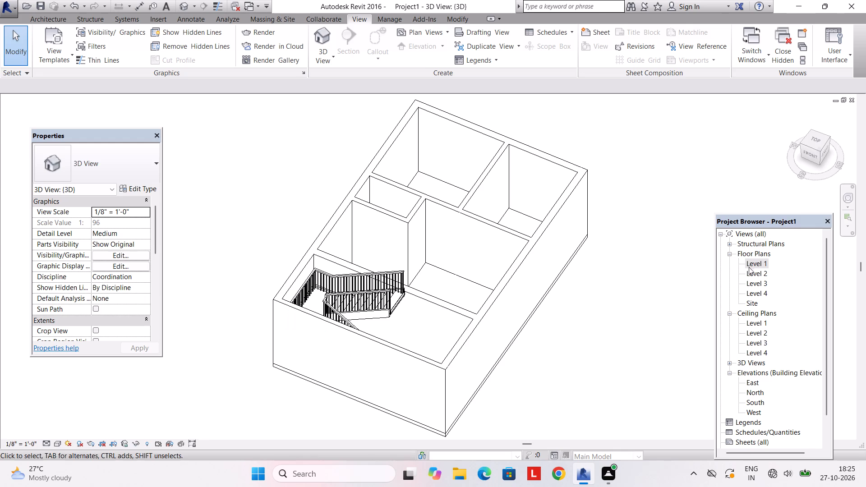
Return to the Level 1 floor plan.
{"action": "double_click", "coordinate": [756, 264]}
{"action": "scroll", "coordinate": [387, 223], "scroll_direction": "up", "scroll_amount": 3}
{"action": "scroll", "coordinate": [387, 202], "scroll_direction": "down", "scroll_amount": 4}
{"action": "middle_click_drag", "start_coordinate": [381, 239], "coordinate": [382, 266]}
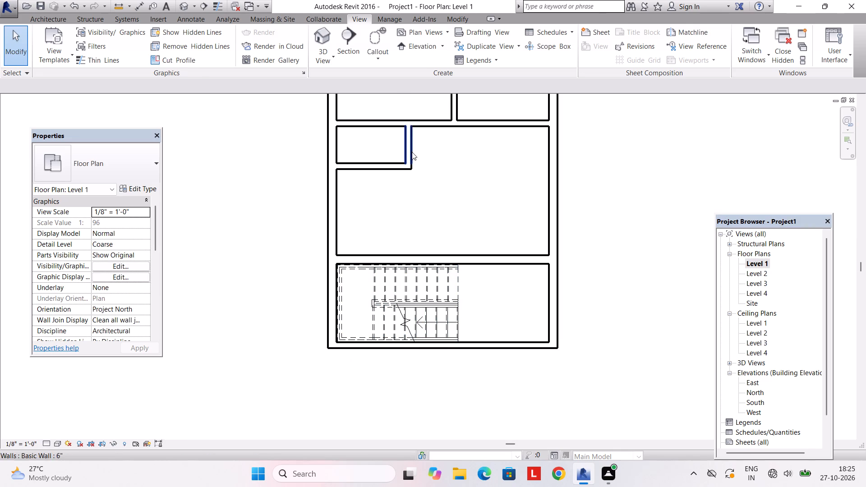
Set the small room's clear depth to 4.5' by moving its lower 6" wall, measured between the inner wall faces.
{"action": "left_click", "coordinate": [411, 149]}
{"action": "middle_click_drag", "start_coordinate": [405, 200], "coordinate": [402, 298]}
{"action": "left_click", "coordinate": [378, 264]}
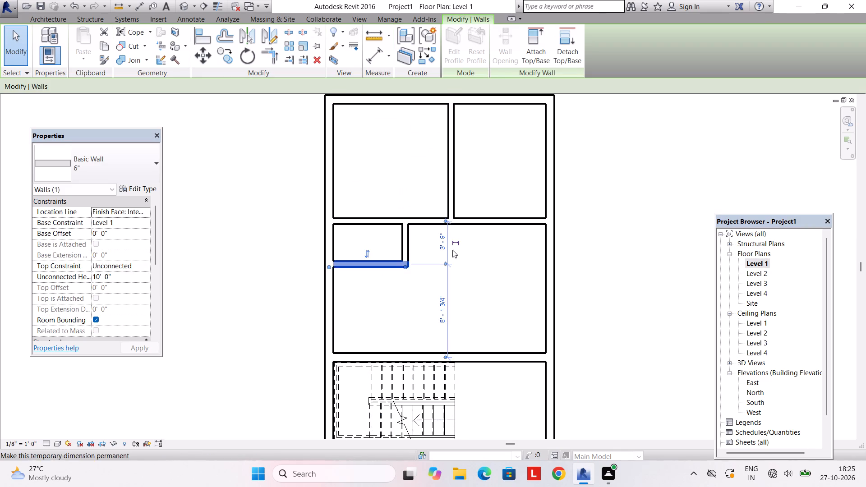
{"action": "scroll", "coordinate": [453, 250], "scroll_direction": "up", "scroll_amount": 3}
{"action": "left_click", "coordinate": [439, 205]}
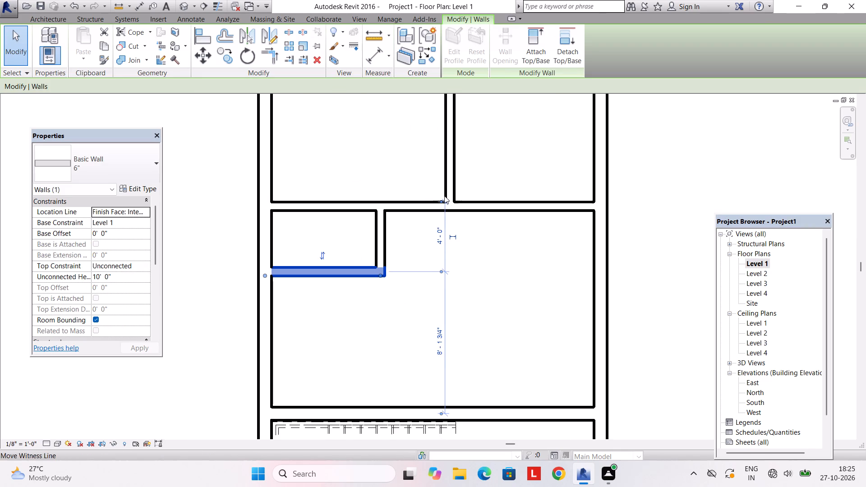
{"action": "left_click", "coordinate": [440, 197]}
{"action": "left_click", "coordinate": [439, 272]}
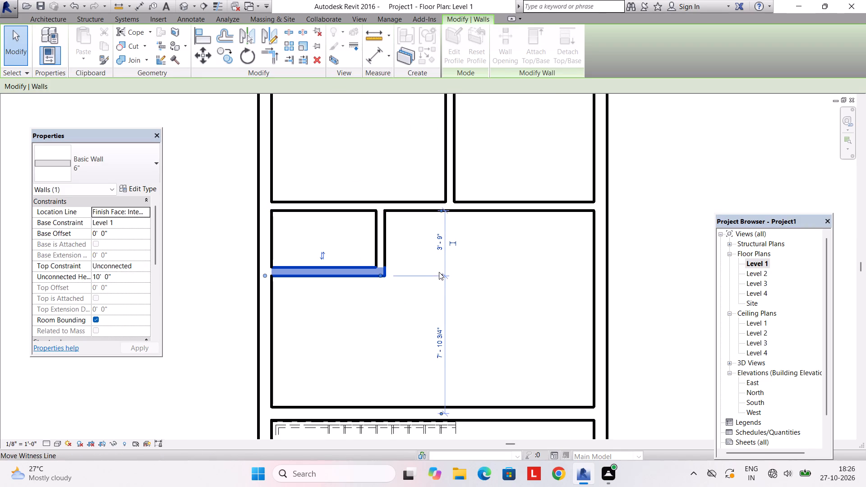
{"action": "left_click", "coordinate": [439, 272]}
{"action": "left_click", "coordinate": [440, 275]}
{"action": "left_click", "coordinate": [438, 239]}
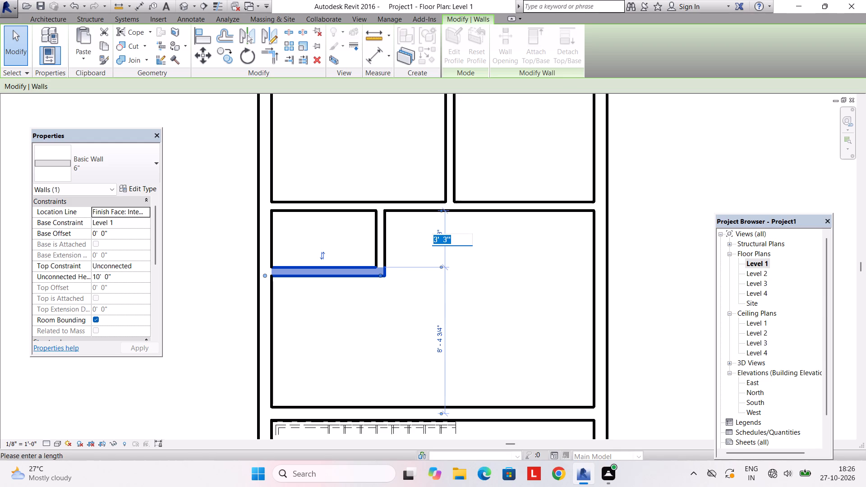
{"action": "type", "text": "4.5'"}
{"action": "key", "text": "Return"}
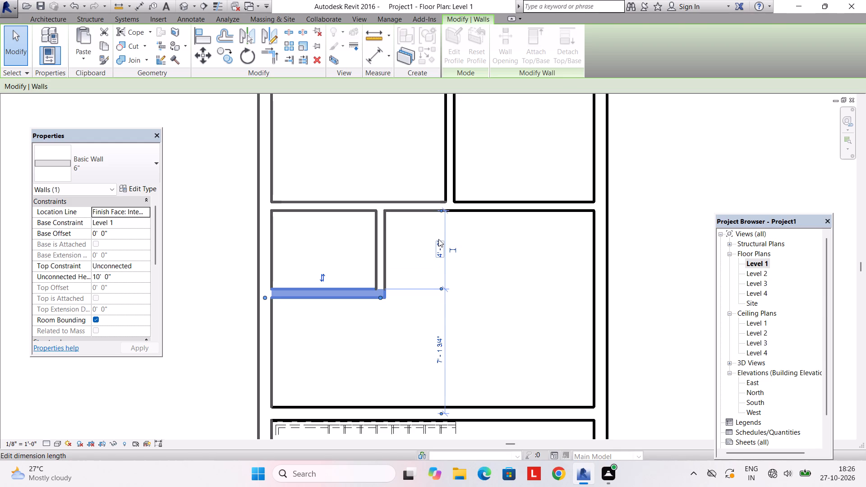
{"action": "key", "text": "Escape"}
{"action": "scroll", "coordinate": [407, 326], "scroll_direction": "down", "scroll_amount": 2}
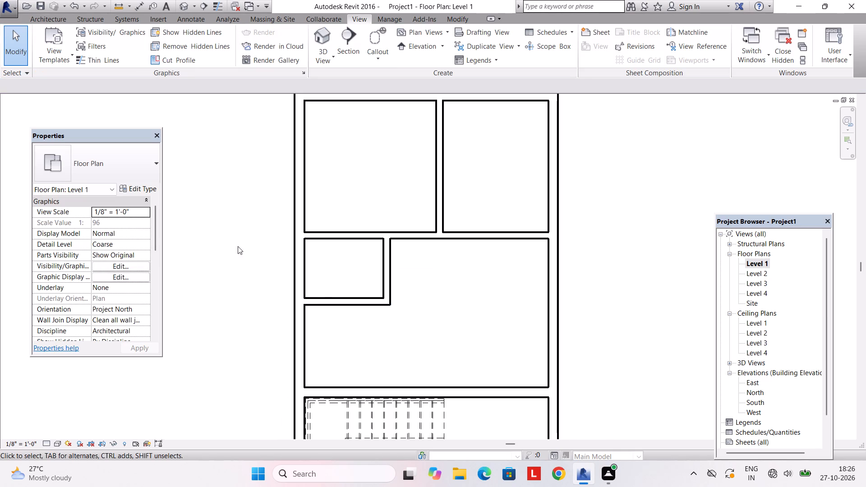
Draw a vertical 6" wall continuing the small room's side wall down to the 9" wall above the stair, enclosing a second small room.
{"action": "left_click", "coordinate": [56, 21]}
{"action": "left_click", "coordinate": [44, 41]}
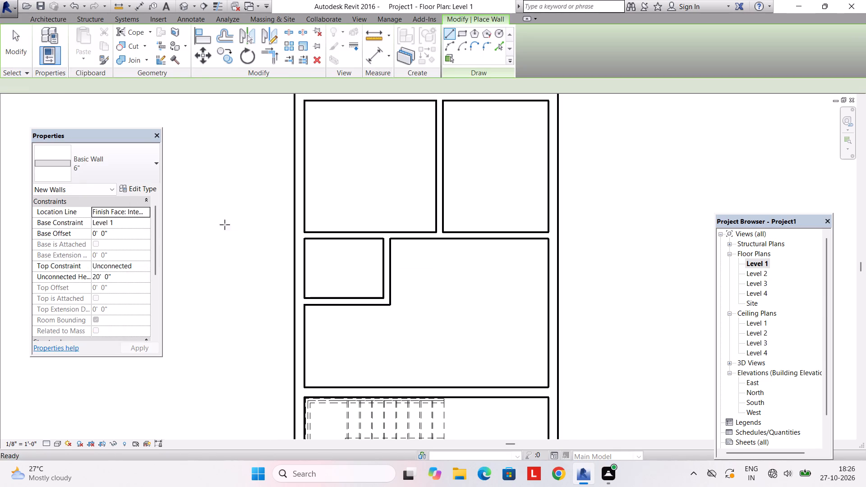
{"action": "left_click", "coordinate": [393, 304]}
{"action": "key", "text": "space"}
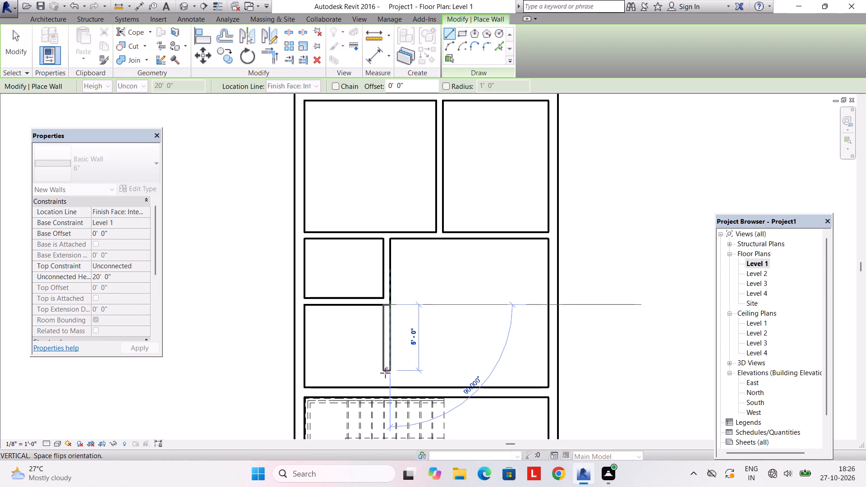
{"action": "left_click", "coordinate": [385, 383]}
{"action": "key", "text": "Escape"}
{"action": "key", "text": "Escape"}
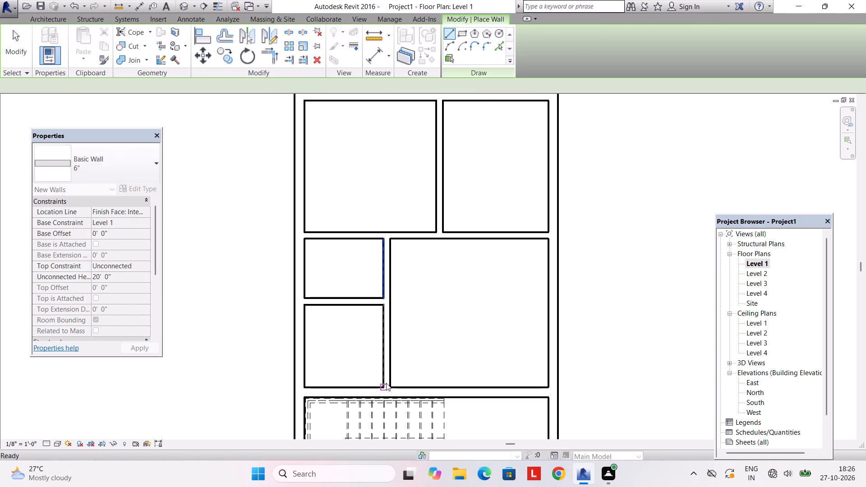
Set the unconnected height of the new 6" wall beside the second small room to 10'.
{"action": "scroll", "coordinate": [386, 358], "scroll_direction": "down", "scroll_amount": 4}
{"action": "scroll", "coordinate": [373, 354], "scroll_direction": "up", "scroll_amount": 3}
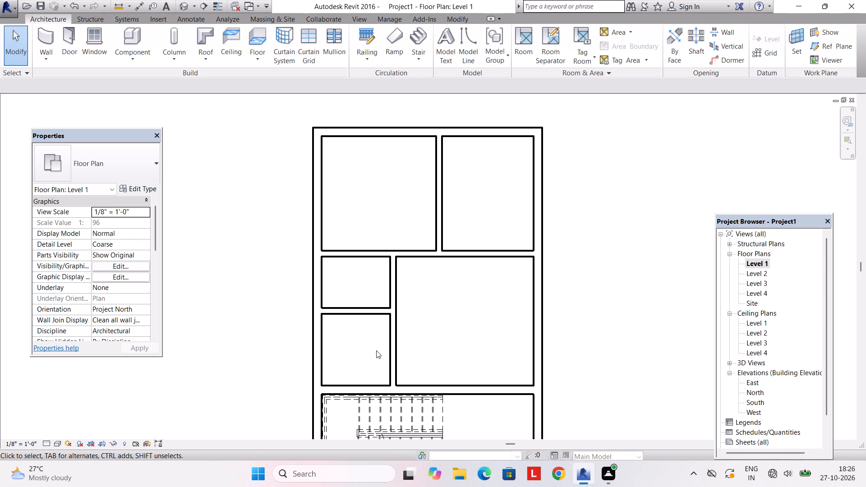
{"action": "left_click", "coordinate": [395, 351]}
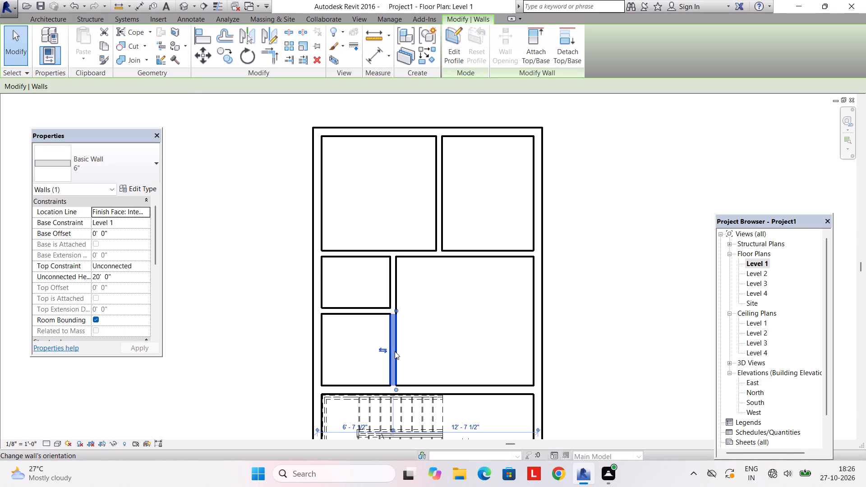
{"action": "left_click", "coordinate": [121, 280]}
{"action": "type", "text": "10'"}
{"action": "key", "text": "Return"}
{"action": "key", "text": "Return"}
{"action": "key", "text": "Escape"}
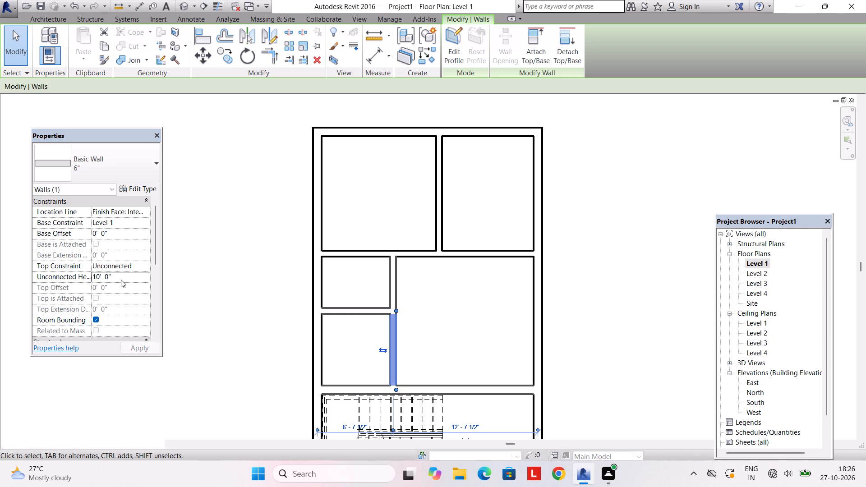
{"action": "key", "text": "Escape"}
Open the default 3D view and set its visual style to Realistic.
{"action": "scroll", "coordinate": [465, 336], "scroll_direction": "down", "scroll_amount": 3}
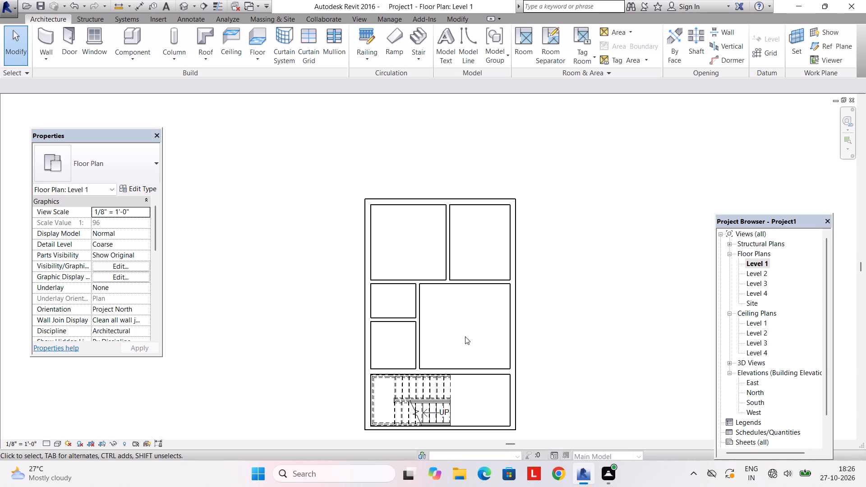
{"action": "scroll", "coordinate": [497, 389], "scroll_direction": "up", "scroll_amount": 7}
{"action": "scroll", "coordinate": [367, 371], "scroll_direction": "up", "scroll_amount": 4}
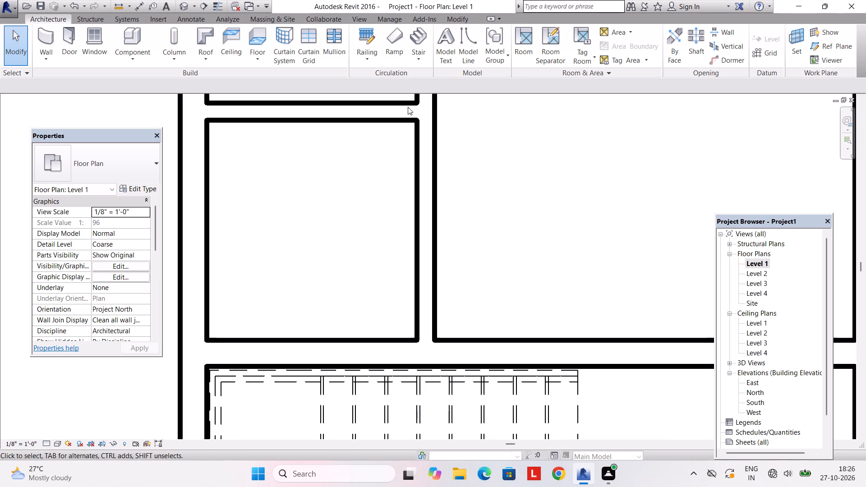
{"action": "left_click", "coordinate": [365, 20]}
{"action": "left_click", "coordinate": [332, 35]}
{"action": "scroll", "coordinate": [359, 170], "scroll_direction": "down", "scroll_amount": 3}
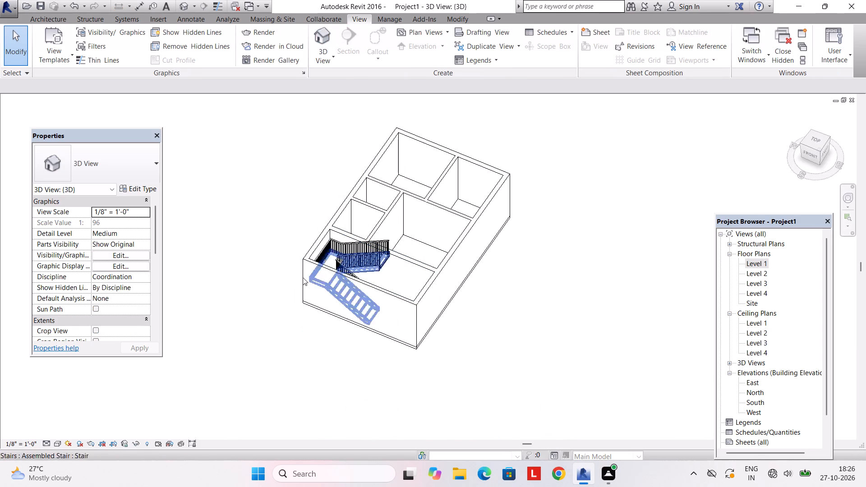
{"action": "left_click", "coordinate": [57, 445]}
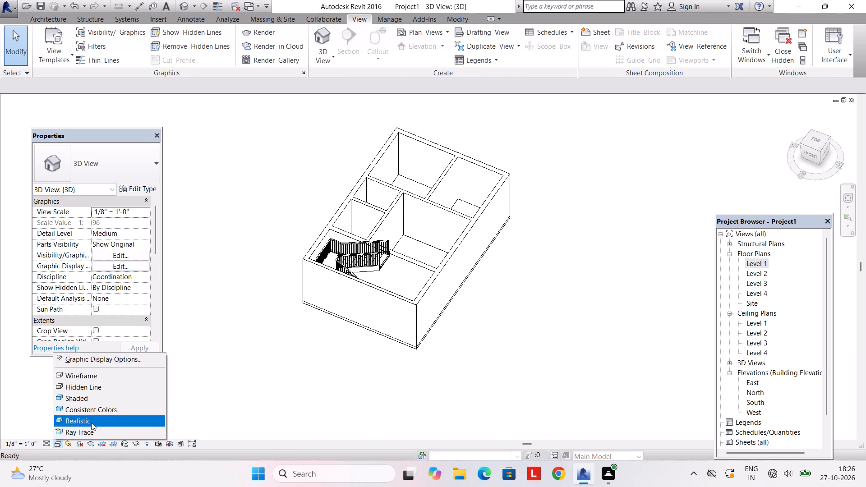
{"action": "left_click", "coordinate": [91, 423]}
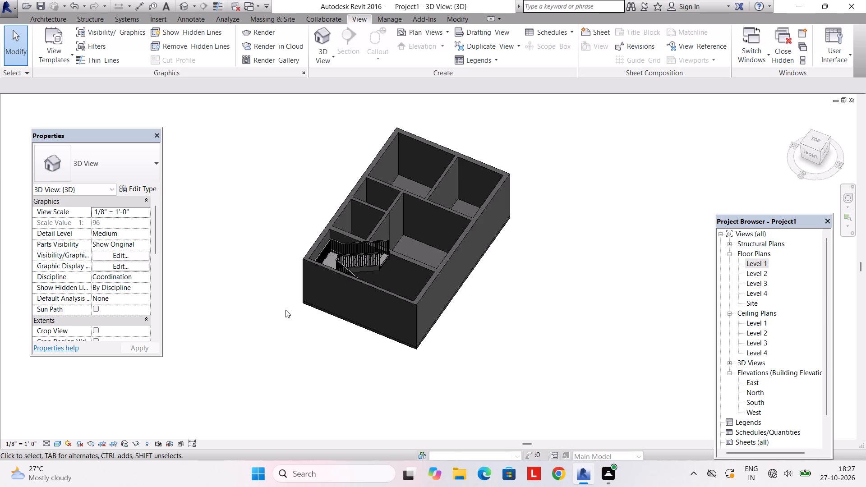
Edit the stair's type so that both its right and left supports are Carriage (Open).
{"action": "middle_click_drag", "start_coordinate": [301, 334], "coordinate": [343, 316]}
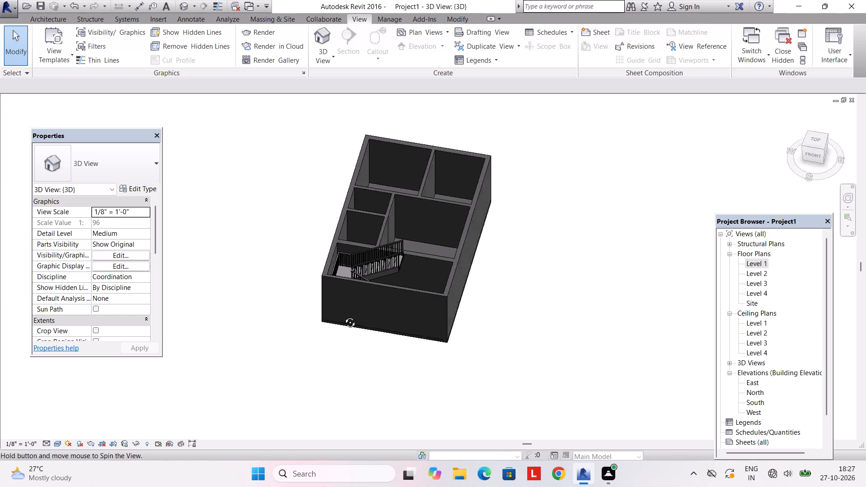
{"action": "middle_click_drag", "start_coordinate": [343, 316], "coordinate": [375, 270]}
{"action": "scroll", "coordinate": [375, 270], "scroll_direction": "up", "scroll_amount": 4}
{"action": "middle_click_drag", "start_coordinate": [375, 269], "coordinate": [163, 295]}
{"action": "scroll", "coordinate": [286, 248], "scroll_direction": "up", "scroll_amount": 3}
{"action": "middle_click_drag", "start_coordinate": [376, 152], "coordinate": [424, 241]}
{"action": "middle_click_drag", "start_coordinate": [401, 236], "coordinate": [432, 258], "text": "shift"}
{"action": "scroll", "coordinate": [322, 271], "scroll_direction": "up", "scroll_amount": 2}
{"action": "left_click", "coordinate": [350, 247]}
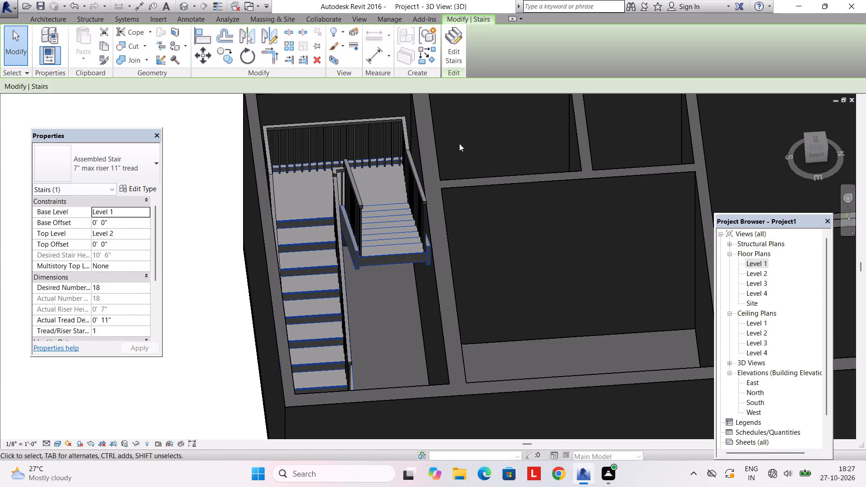
{"action": "left_click", "coordinate": [139, 188]}
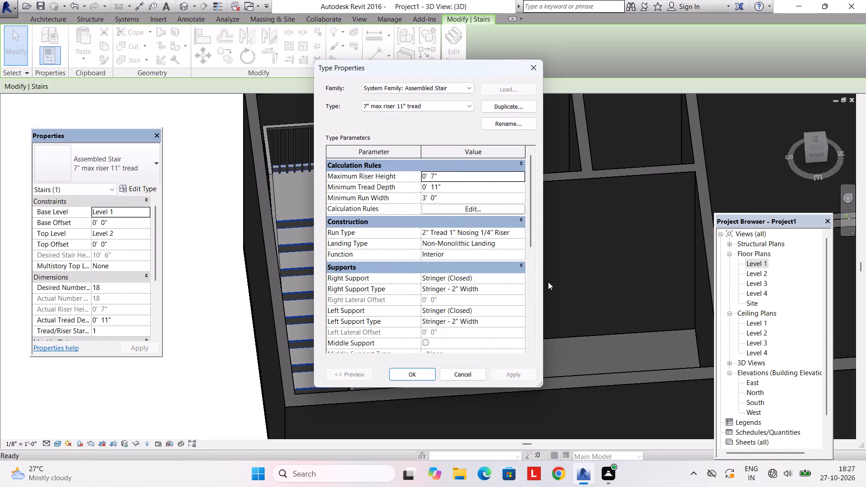
{"action": "left_click", "coordinate": [519, 278]}
{"action": "left_click", "coordinate": [465, 307]}
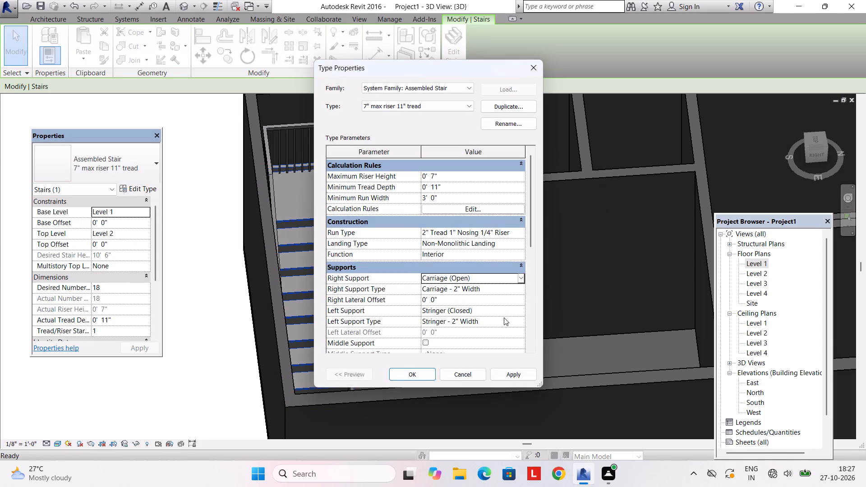
{"action": "left_click", "coordinate": [517, 310]}
{"action": "left_click", "coordinate": [521, 311]}
{"action": "left_click", "coordinate": [478, 339]}
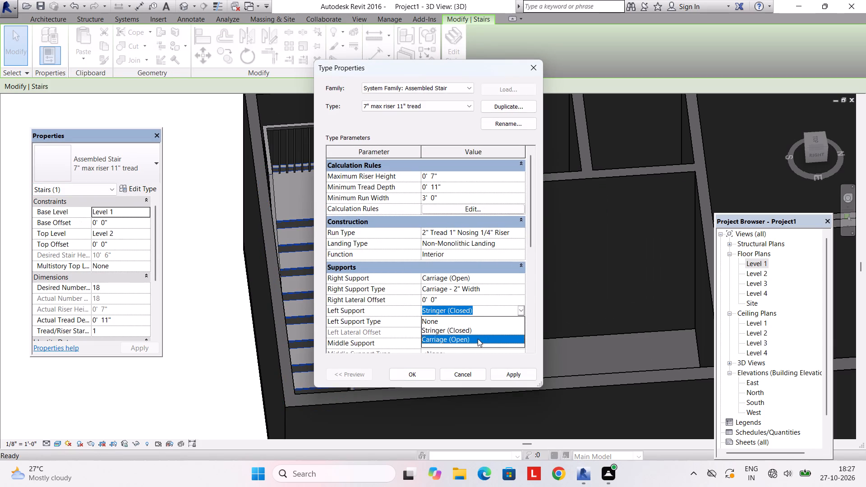
{"action": "left_click", "coordinate": [511, 381]}
{"action": "double_click", "coordinate": [402, 379]}
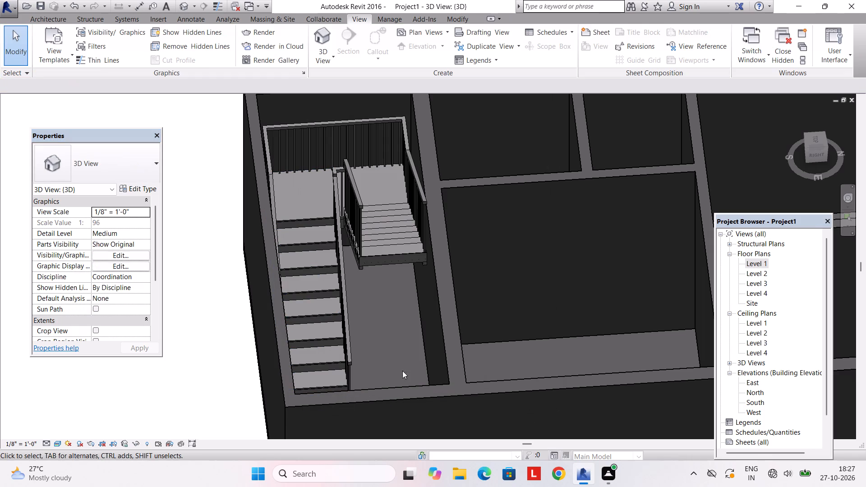
Nudge the 9" wall beside the stair toward the stair until it closes the gap along the upper flight.
{"action": "middle_click_drag", "start_coordinate": [391, 344], "coordinate": [428, 340], "text": "shift"}
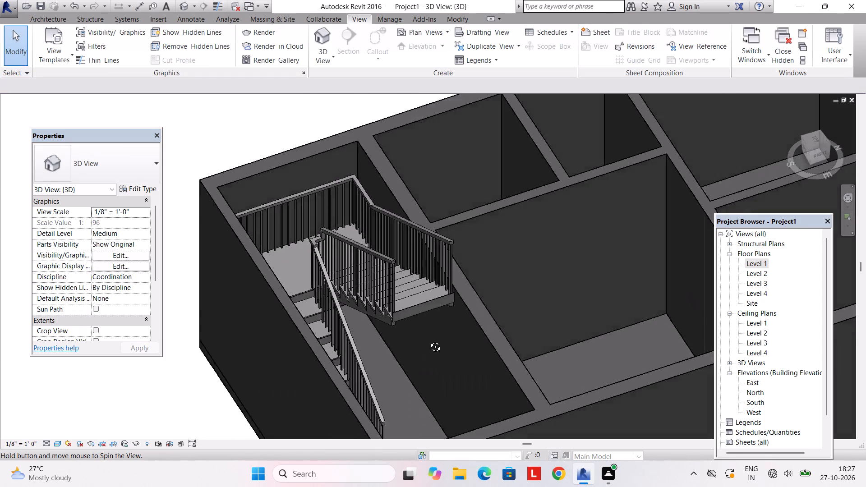
{"action": "middle_click_drag", "start_coordinate": [428, 340], "coordinate": [378, 348], "text": "shift"}
{"action": "scroll", "coordinate": [478, 205], "scroll_direction": "up", "scroll_amount": 5}
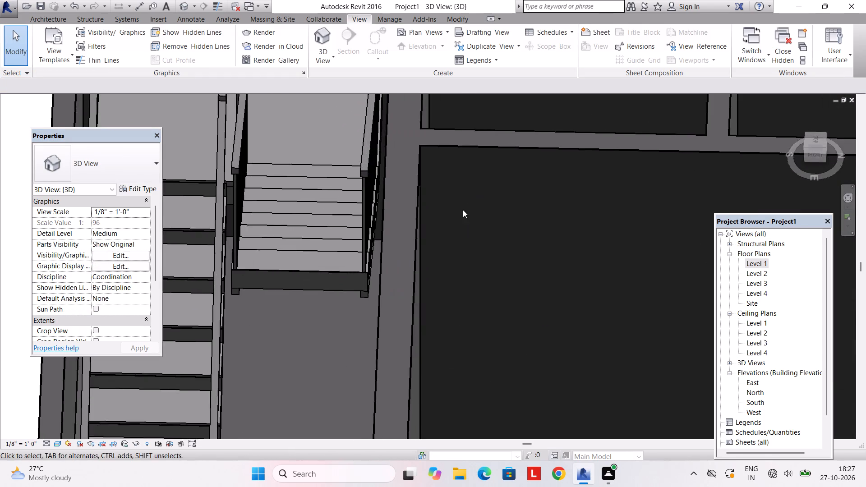
{"action": "middle_click_drag", "start_coordinate": [463, 210], "coordinate": [467, 285], "text": "shift"}
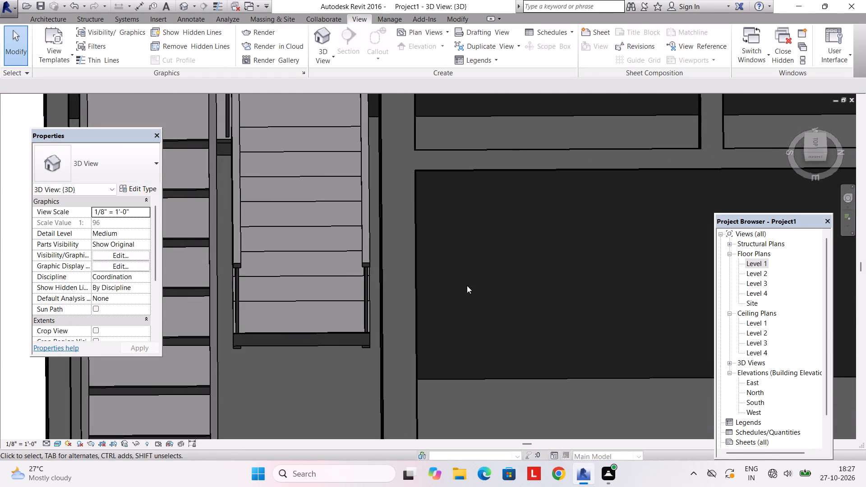
{"action": "scroll", "coordinate": [465, 285], "scroll_direction": "up", "scroll_amount": 1}
{"action": "left_click", "coordinate": [392, 293]}
{"action": "scroll", "coordinate": [395, 287], "scroll_direction": "down", "scroll_amount": 4}
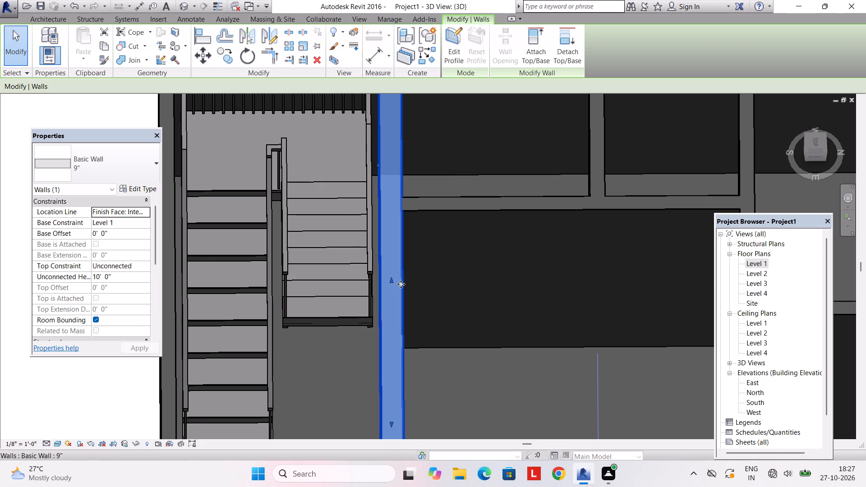
{"action": "key", "text": "Left"}
{"action": "key", "text": "Left"}
{"action": "scroll", "coordinate": [397, 288], "scroll_direction": "up", "scroll_amount": 2}
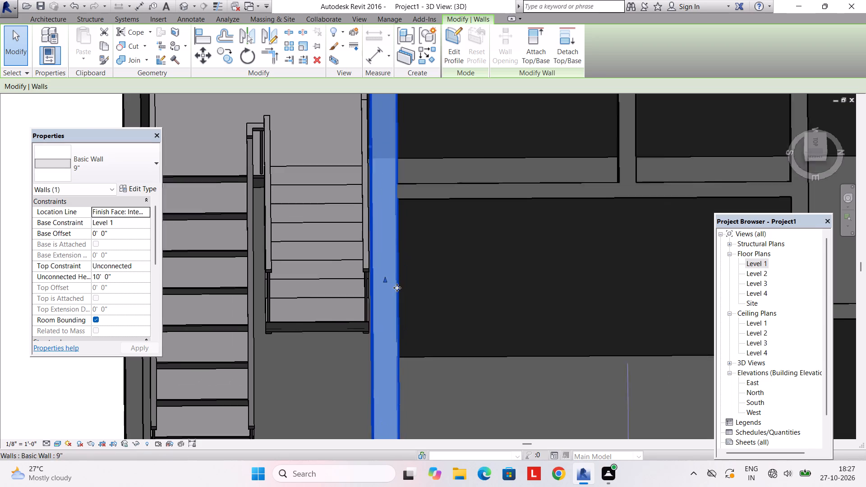
{"action": "scroll", "coordinate": [397, 288], "scroll_direction": "up", "scroll_amount": 8}
{"action": "key", "text": "Left"}
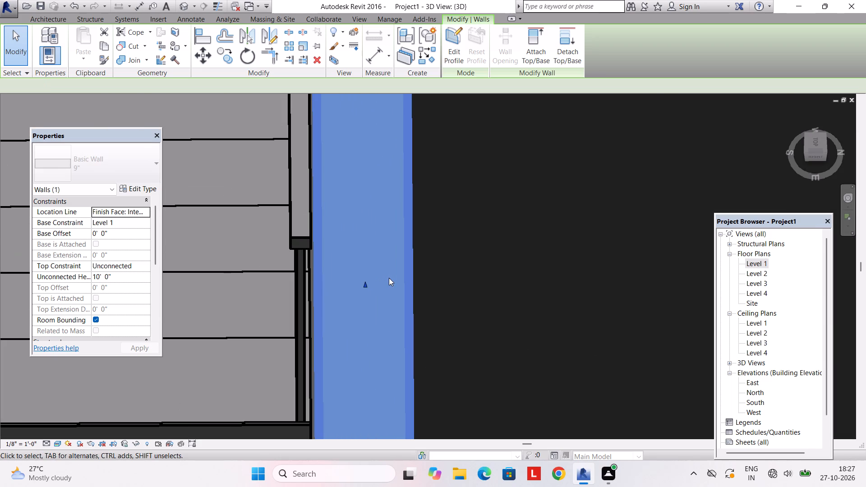
{"action": "scroll", "coordinate": [389, 278], "scroll_direction": "down", "scroll_amount": 4}
{"action": "key", "text": "Escape"}
Edit the U-shaped stair to flip its direction, and finish the stair edit.
{"action": "scroll", "coordinate": [385, 326], "scroll_direction": "down", "scroll_amount": 9}
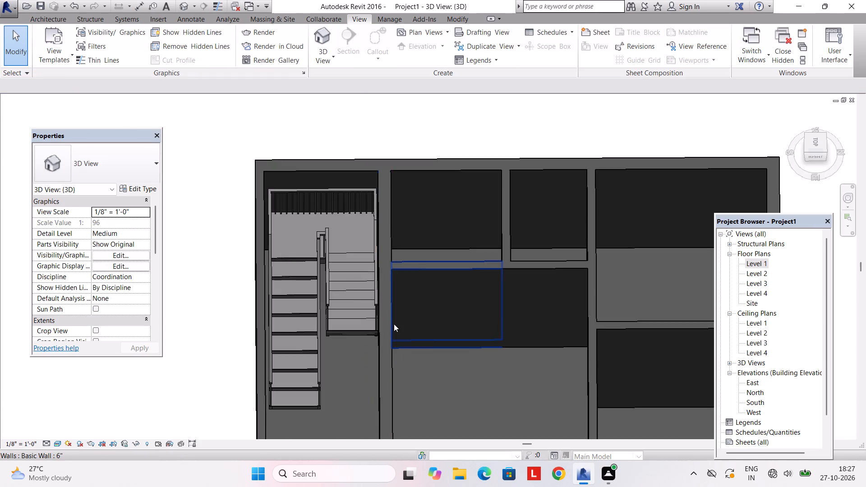
{"action": "scroll", "coordinate": [394, 324], "scroll_direction": "down", "scroll_amount": 5}
{"action": "scroll", "coordinate": [390, 338], "scroll_direction": "up", "scroll_amount": 3}
{"action": "middle_click_drag", "start_coordinate": [378, 352], "coordinate": [437, 360], "text": "shift"}
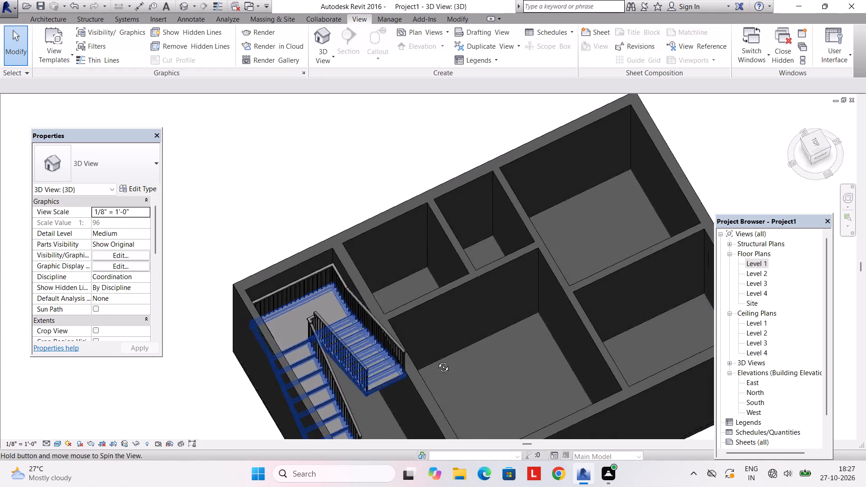
{"action": "middle_click_drag", "start_coordinate": [437, 360], "coordinate": [495, 321], "text": "shift"}
{"action": "scroll", "coordinate": [488, 330], "scroll_direction": "down", "scroll_amount": 7}
{"action": "middle_click_drag", "start_coordinate": [486, 359], "coordinate": [516, 353], "text": "shift"}
{"action": "scroll", "coordinate": [509, 361], "scroll_direction": "up", "scroll_amount": 2}
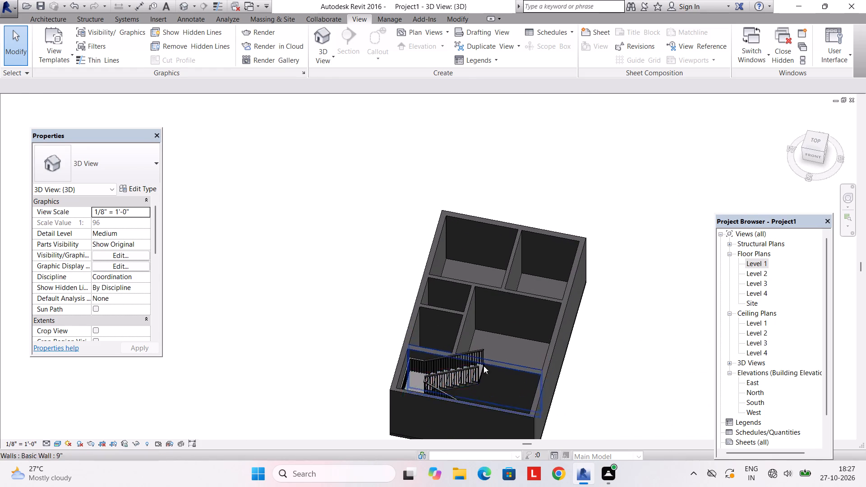
{"action": "left_click", "coordinate": [461, 372]}
{"action": "left_click", "coordinate": [462, 53]}
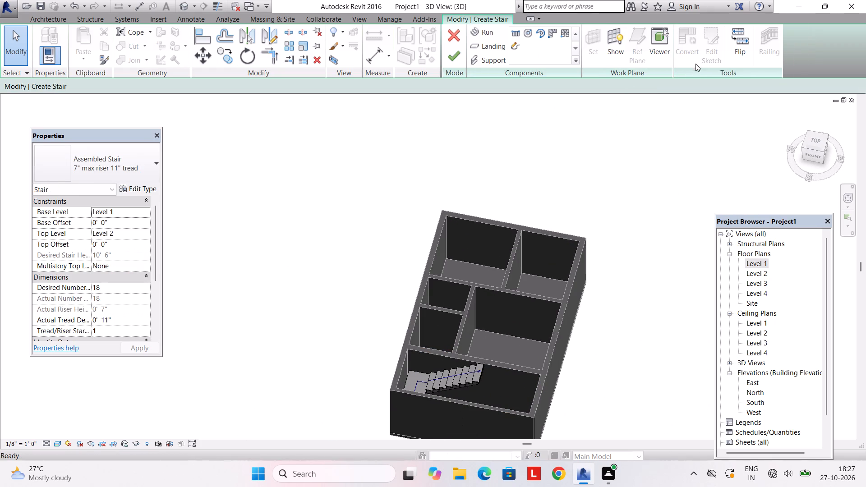
{"action": "left_click", "coordinate": [738, 50]}
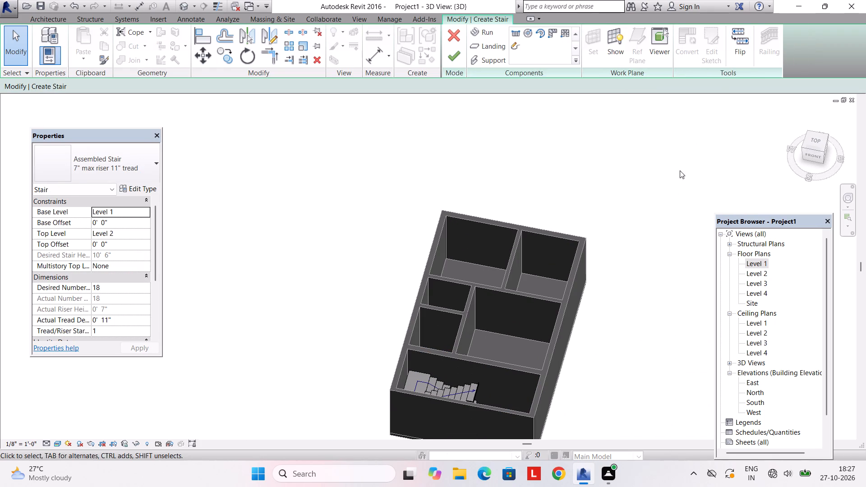
{"action": "key", "text": "Escape"}
{"action": "left_click", "coordinate": [457, 50]}
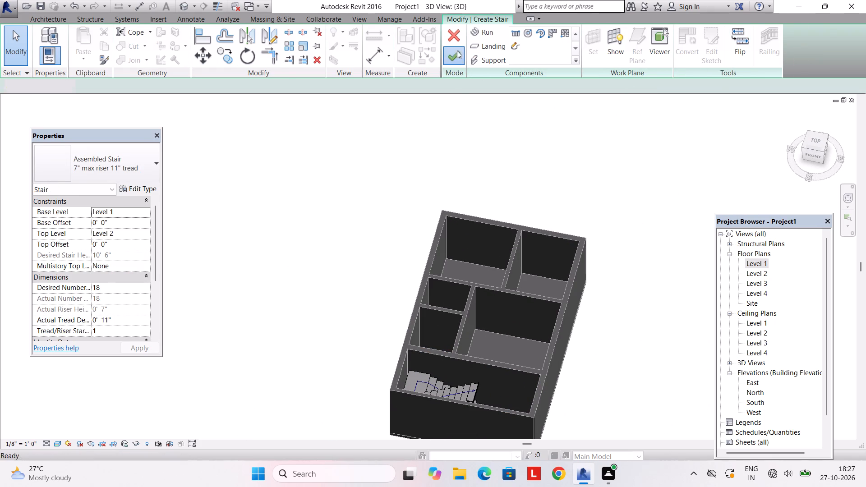
Delete the stair's outer railing that runs along the surrounding walls.
{"action": "scroll", "coordinate": [500, 246], "scroll_direction": "down", "scroll_amount": 3}
{"action": "middle_click_drag", "start_coordinate": [502, 265], "coordinate": [537, 297], "text": "shift"}
{"action": "scroll", "coordinate": [512, 329], "scroll_direction": "up", "scroll_amount": 4}
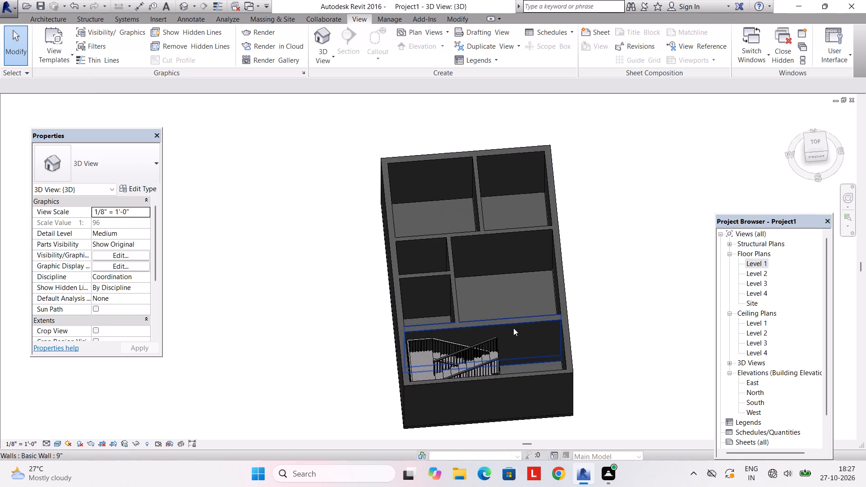
{"action": "middle_click_drag", "start_coordinate": [513, 328], "coordinate": [339, 261]}
{"action": "scroll", "coordinate": [339, 259], "scroll_direction": "up", "scroll_amount": 6}
{"action": "middle_click_drag", "start_coordinate": [349, 259], "coordinate": [400, 267], "text": "shift"}
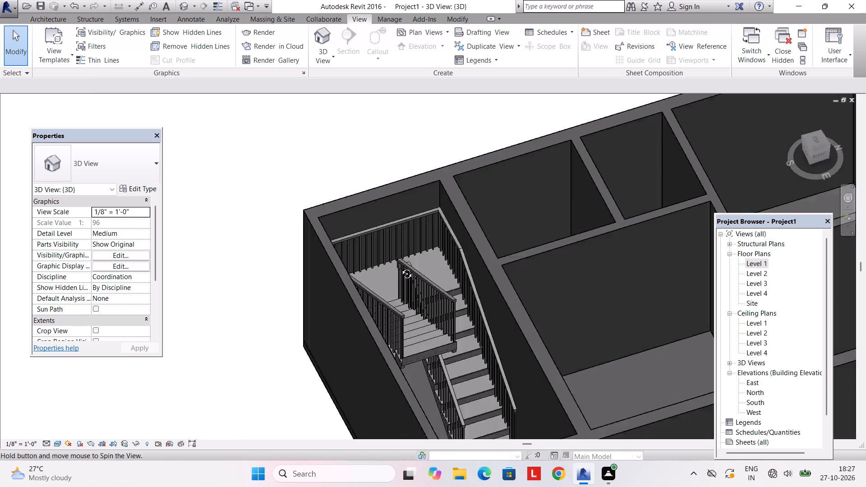
{"action": "middle_click_drag", "start_coordinate": [400, 267], "coordinate": [445, 252], "text": "shift"}
{"action": "scroll", "coordinate": [453, 293], "scroll_direction": "down", "scroll_amount": 4}
{"action": "middle_click_drag", "start_coordinate": [477, 316], "coordinate": [399, 288], "text": "shift"}
{"action": "scroll", "coordinate": [416, 285], "scroll_direction": "up", "scroll_amount": 1}
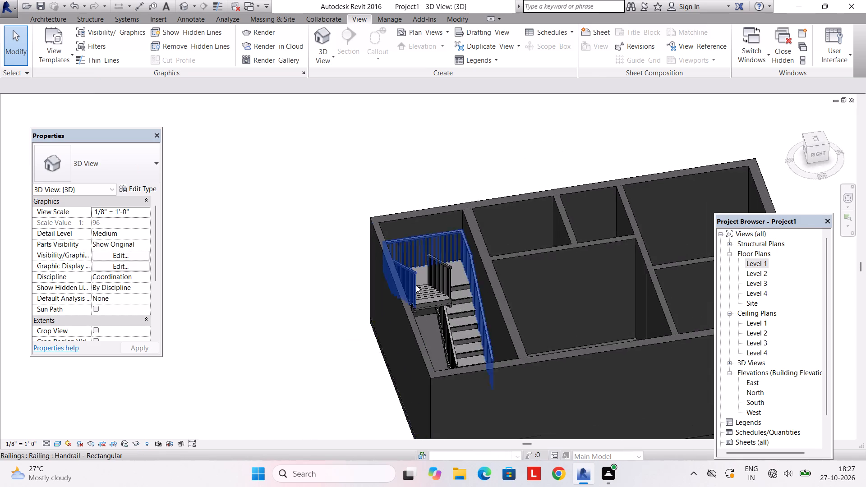
{"action": "scroll", "coordinate": [416, 285], "scroll_direction": "up", "scroll_amount": 5}
{"action": "left_click", "coordinate": [412, 261]}
{"action": "scroll", "coordinate": [412, 261], "scroll_direction": "down", "scroll_amount": 3}
{"action": "scroll", "coordinate": [418, 262], "scroll_direction": "up", "scroll_amount": 2}
{"action": "key", "text": "Delete"}
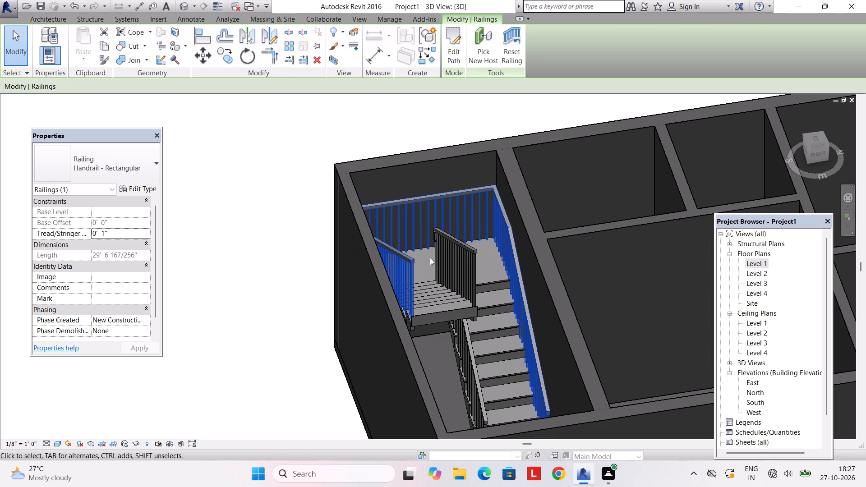
Change the stair's remaining inner railing to the Glass Panel - Bottom Fill type.
{"action": "scroll", "coordinate": [430, 244], "scroll_direction": "down", "scroll_amount": 4}
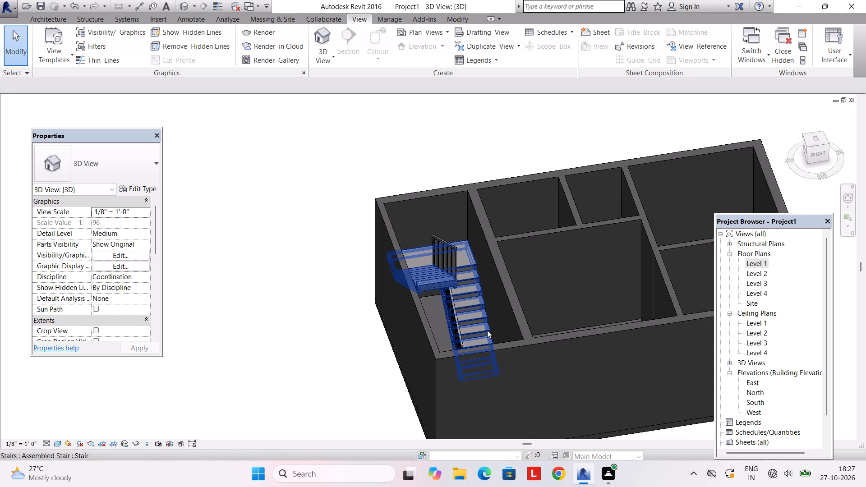
{"action": "middle_click_drag", "start_coordinate": [487, 330], "coordinate": [399, 303], "text": "shift"}
{"action": "left_click", "coordinate": [493, 180]}
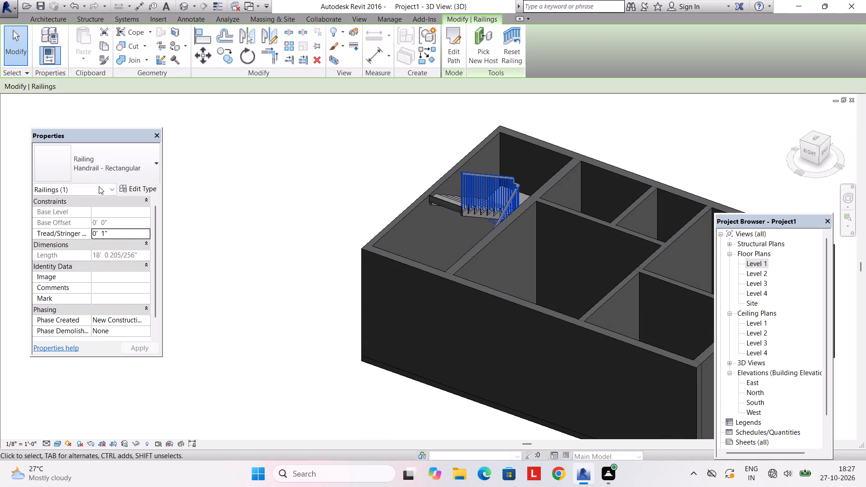
{"action": "left_click", "coordinate": [99, 184]}
{"action": "left_click", "coordinate": [103, 176]}
{"action": "left_click", "coordinate": [103, 176]}
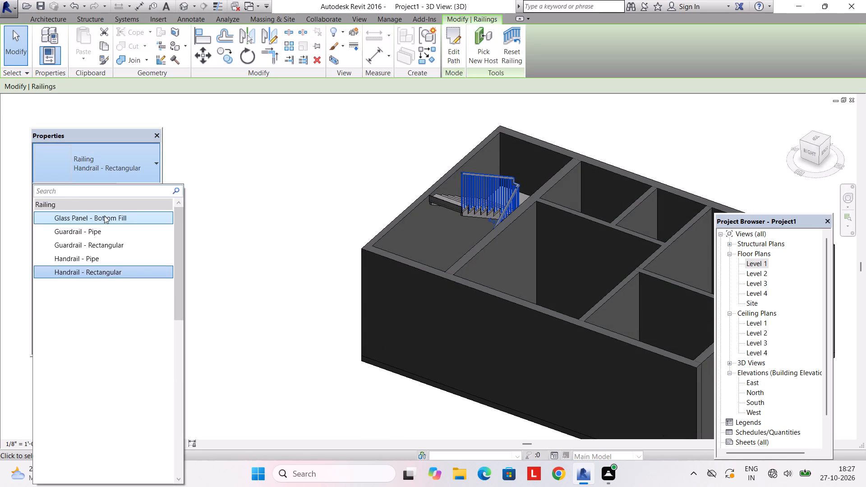
{"action": "left_click", "coordinate": [104, 216]}
{"action": "left_click", "coordinate": [336, 221]}
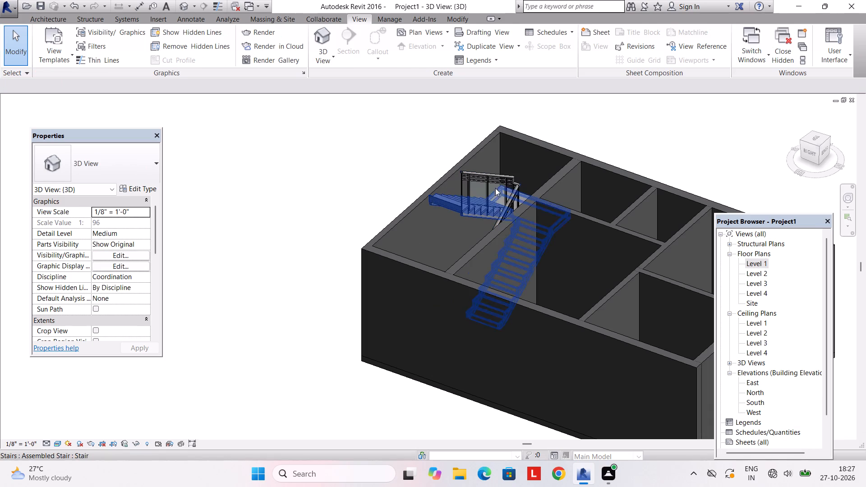
Edit the glass railing's type so that its top rail is Rectangular - 2" x 2".
{"action": "left_click", "coordinate": [490, 179]}
{"action": "left_click", "coordinate": [162, 185]}
{"action": "left_click", "coordinate": [152, 188]}
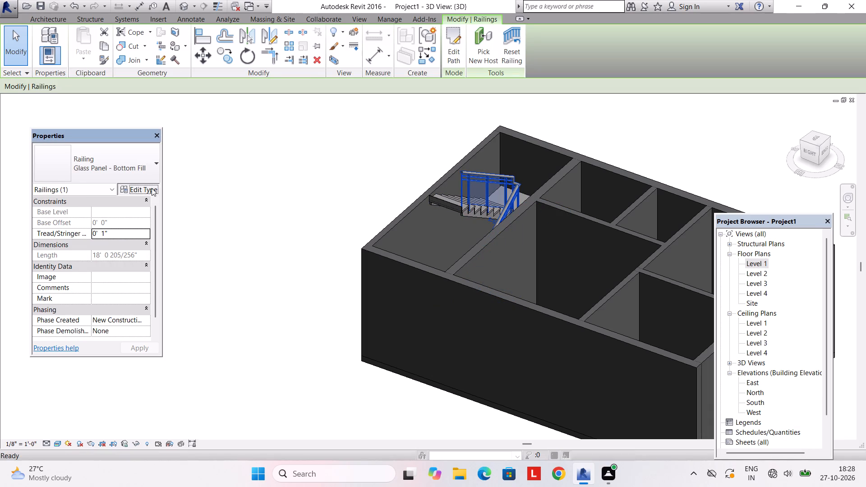
{"action": "left_click", "coordinate": [522, 298]}
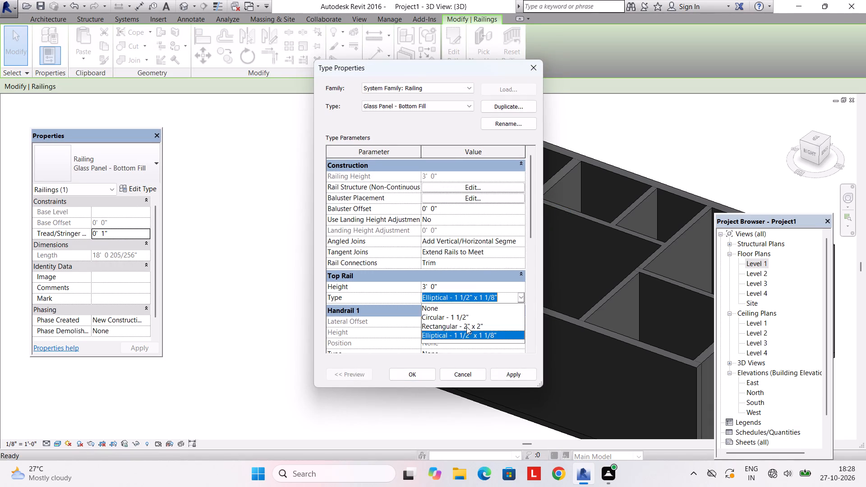
{"action": "left_click", "coordinate": [466, 327]}
{"action": "left_click", "coordinate": [424, 377]}
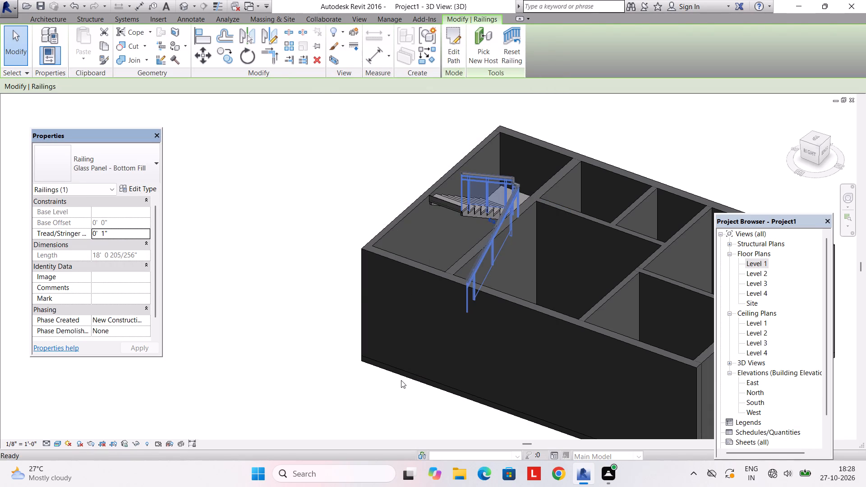
{"action": "key", "text": "Escape"}
{"action": "scroll", "coordinate": [387, 343], "scroll_direction": "down", "scroll_amount": 3}
{"action": "middle_click_drag", "start_coordinate": [380, 340], "coordinate": [576, 357], "text": "shift"}
{"action": "scroll", "coordinate": [463, 349], "scroll_direction": "up", "scroll_amount": 5}
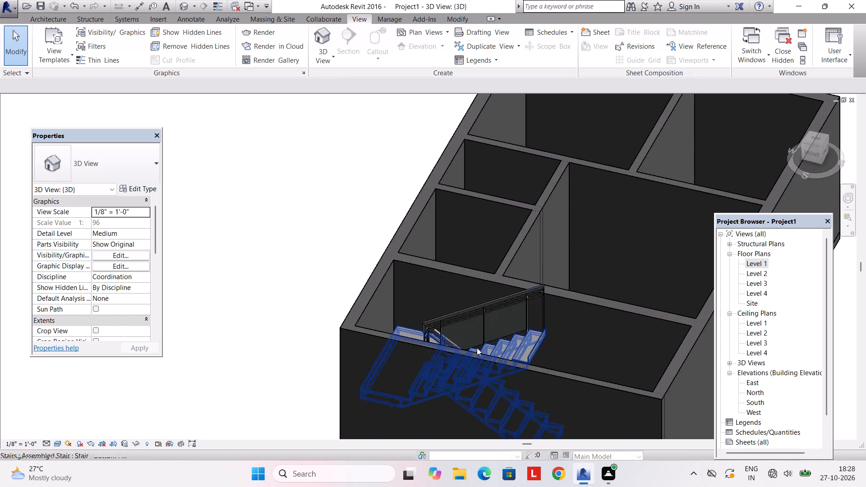
{"action": "middle_click_drag", "start_coordinate": [507, 348], "coordinate": [369, 366], "text": "shift"}
In the Level 1 floor plan, place a Single-Flush 36" x 84" door opening into the small room beside the stair, about 2'-2" from its stair-side wall.
{"action": "double_click", "coordinate": [758, 266]}
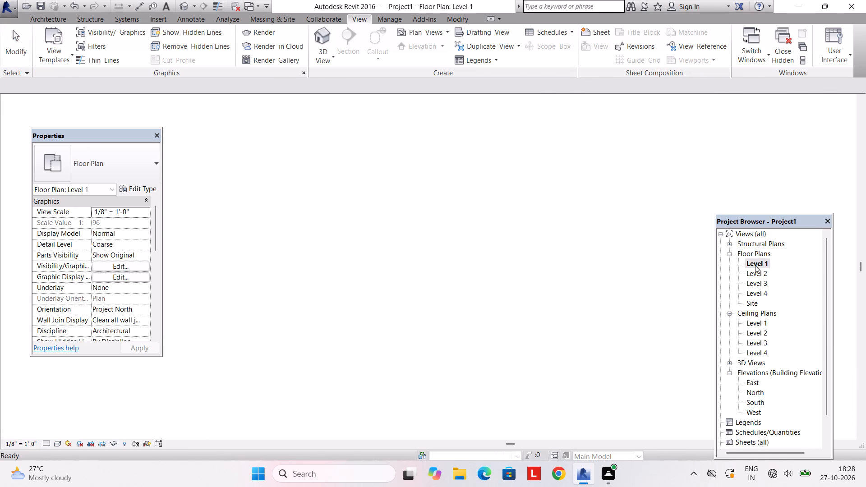
{"action": "scroll", "coordinate": [560, 296], "scroll_direction": "down", "scroll_amount": 13}
{"action": "middle_click_drag", "start_coordinate": [553, 297], "coordinate": [503, 300]}
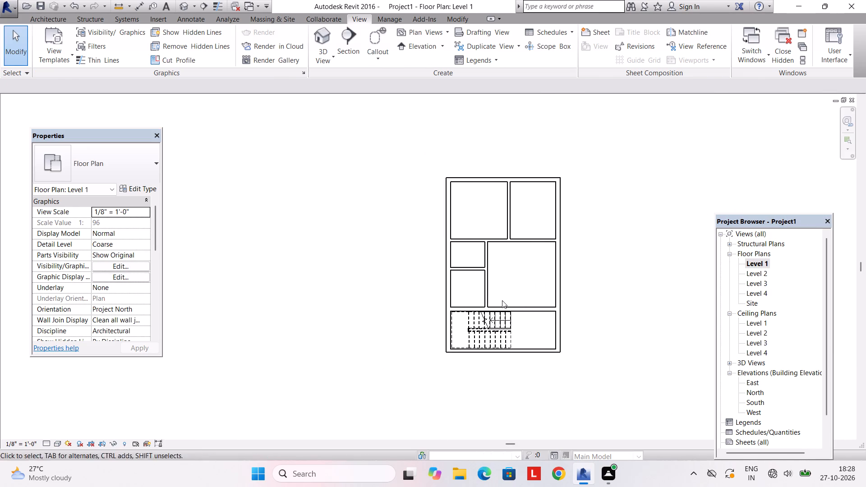
{"action": "scroll", "coordinate": [498, 326], "scroll_direction": "up", "scroll_amount": 5}
{"action": "middle_click_drag", "start_coordinate": [571, 296], "coordinate": [535, 317]}
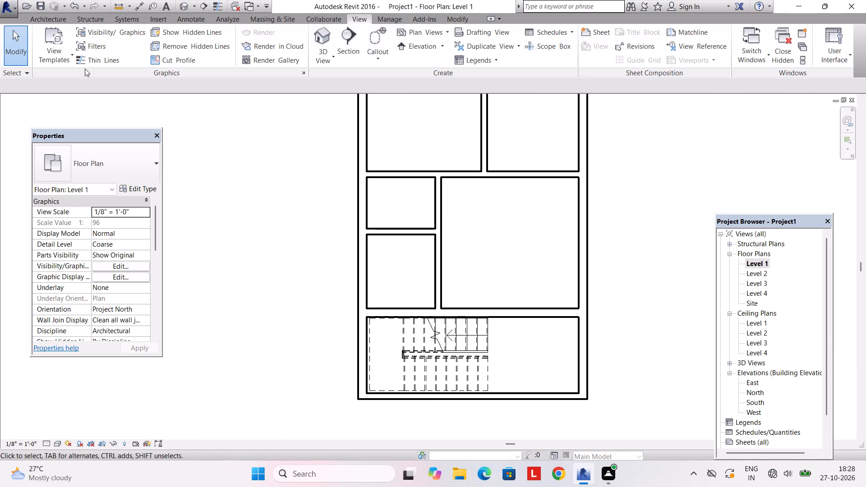
{"action": "left_click", "coordinate": [58, 19]}
{"action": "left_click", "coordinate": [70, 41]}
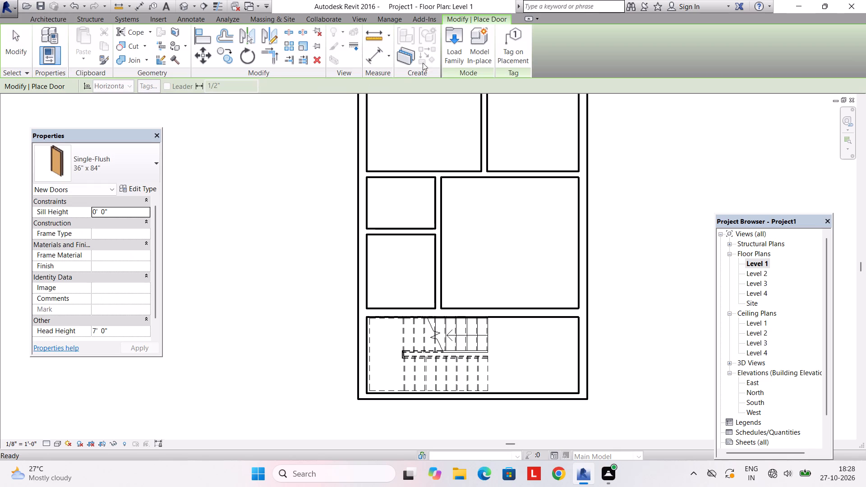
{"action": "scroll", "coordinate": [442, 250], "scroll_direction": "up", "scroll_amount": 6}
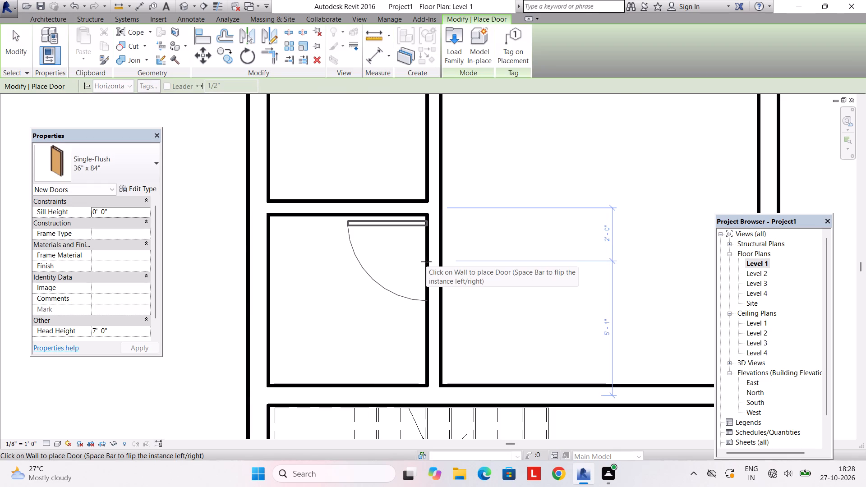
{"action": "key", "text": "space"}
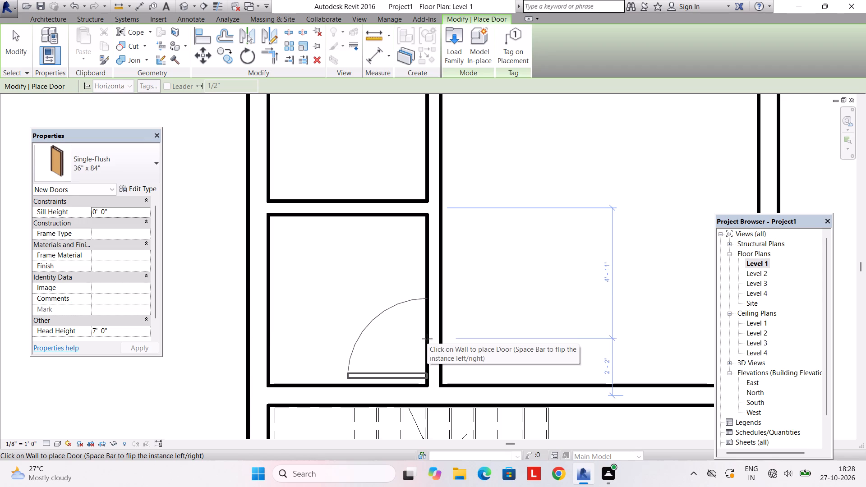
{"action": "left_click", "coordinate": [427, 339]}
Place two mirrored 36" x 84" doors from the large room into the two upper rooms, each about 2'-0" from their dividing wall.
{"action": "scroll", "coordinate": [456, 193], "scroll_direction": "down", "scroll_amount": 4}
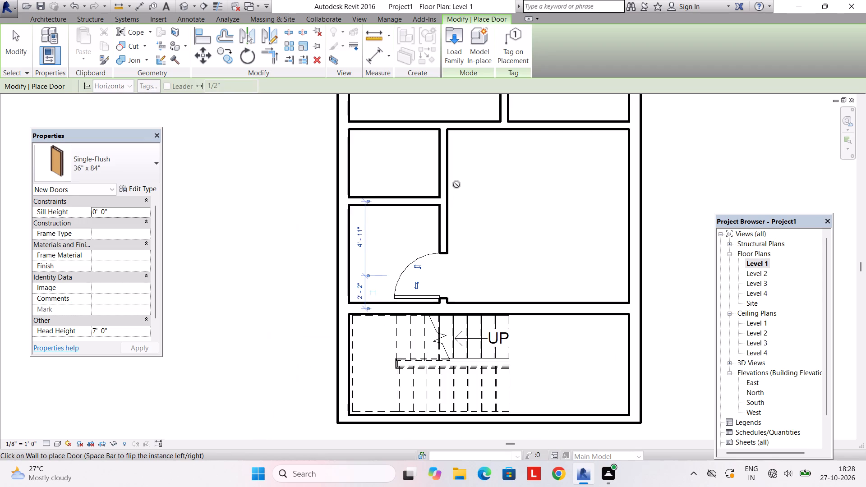
{"action": "middle_click_drag", "start_coordinate": [456, 184], "coordinate": [435, 262]}
{"action": "scroll", "coordinate": [496, 193], "scroll_direction": "up", "scroll_amount": 3}
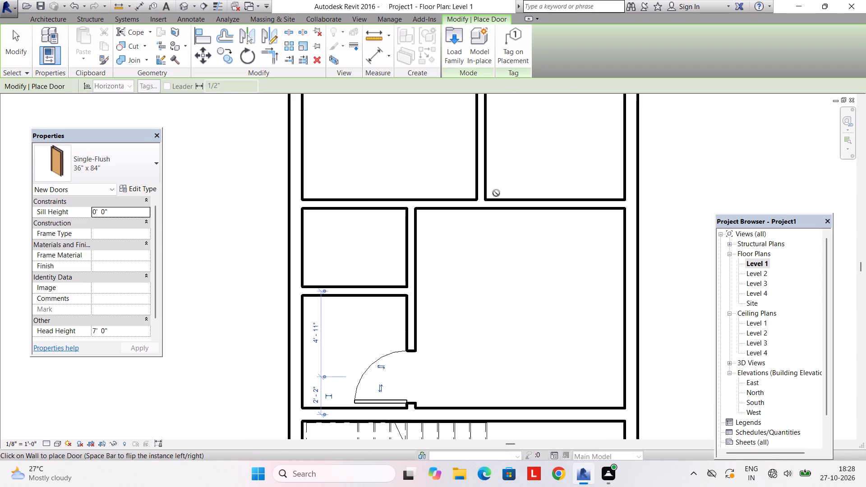
{"action": "scroll", "coordinate": [496, 193], "scroll_direction": "up", "scroll_amount": 2}
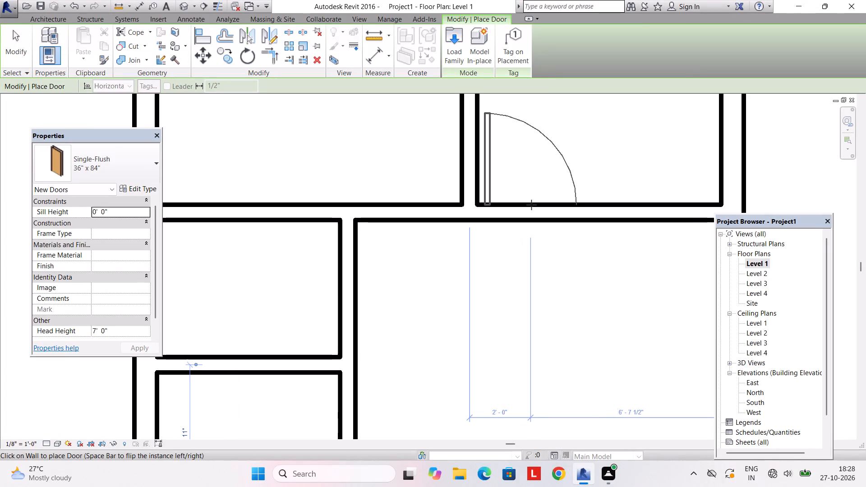
{"action": "left_click", "coordinate": [531, 205]}
{"action": "key", "text": "space"}
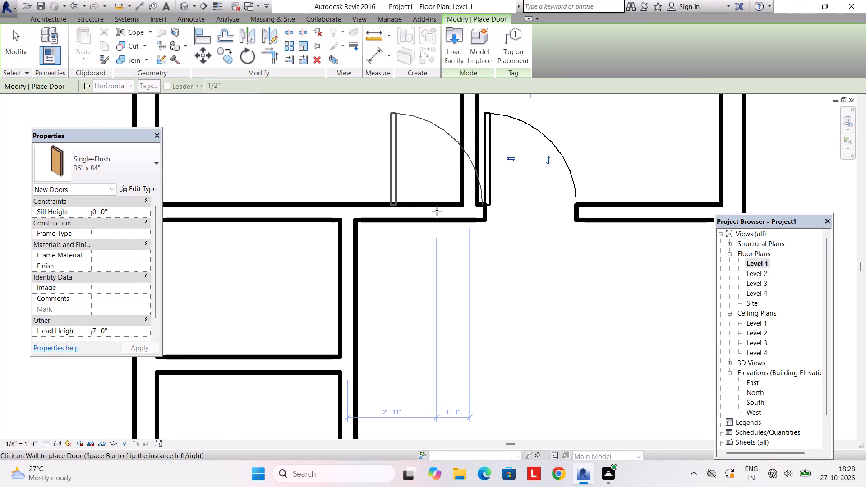
{"action": "left_click", "coordinate": [413, 211]}
Duplicate the Single-Flush door type as 2.5' and set its width to 2.5'.
{"action": "scroll", "coordinate": [433, 209], "scroll_direction": "down", "scroll_amount": 4}
{"action": "middle_click_drag", "start_coordinate": [471, 234], "coordinate": [469, 282]}
{"action": "middle_click_drag", "start_coordinate": [384, 313], "coordinate": [365, 225]}
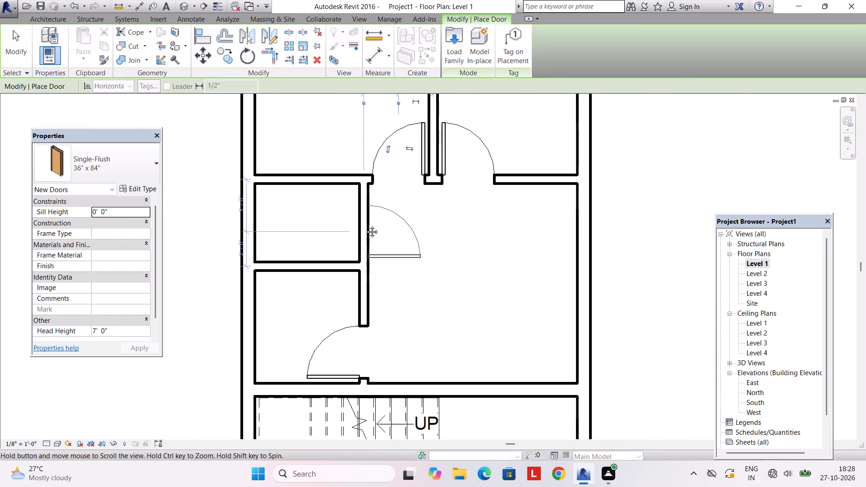
{"action": "middle_click_drag", "start_coordinate": [365, 225], "coordinate": [365, 206]}
{"action": "left_click", "coordinate": [133, 186]}
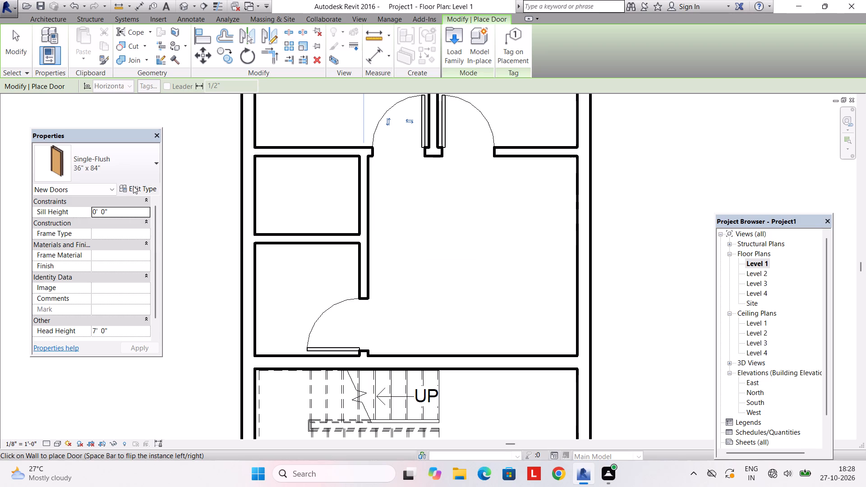
{"action": "left_click", "coordinate": [518, 101]}
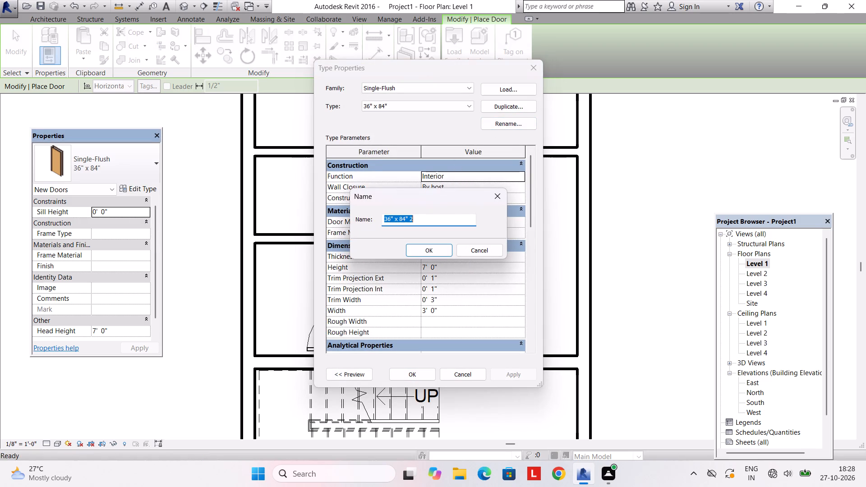
{"action": "type", "text": "2.5'"}
{"action": "key", "text": "Return"}
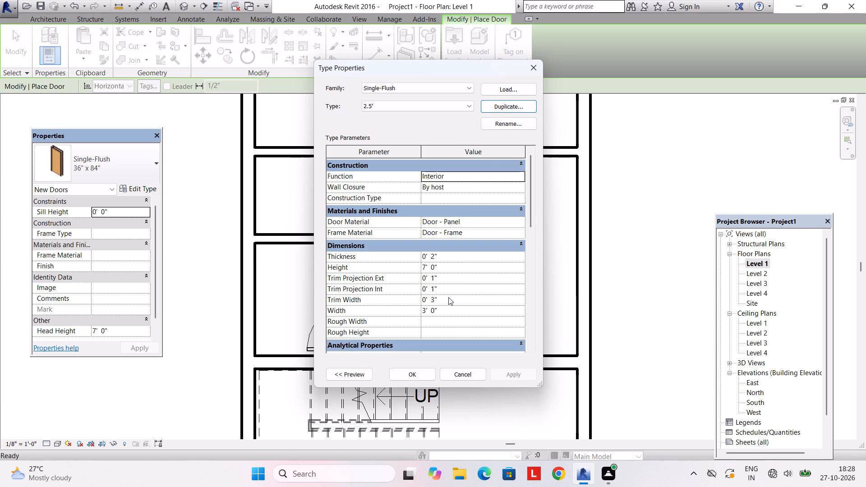
{"action": "left_click", "coordinate": [447, 308]}
{"action": "type", "text": "2.5'"}
{"action": "key", "text": "Return"}
{"action": "left_click", "coordinate": [409, 369]}
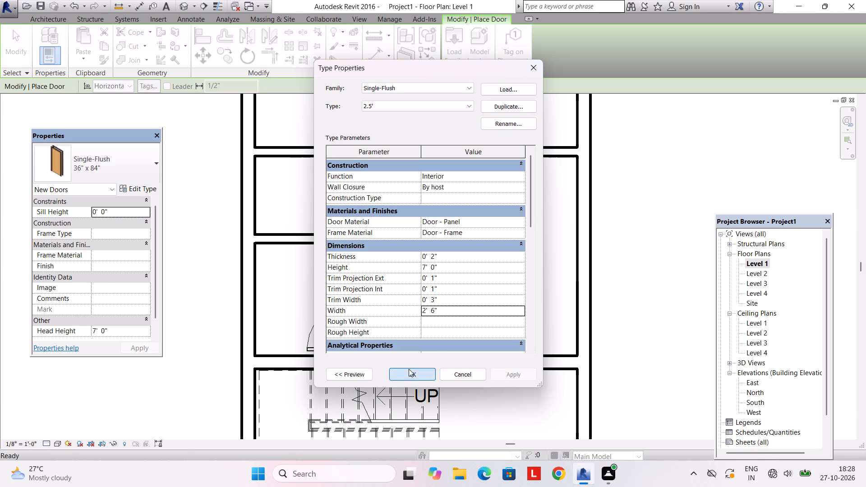
Place the 2.5' door opening into the smallest room, about 1'-9" from the wall it shares with the small room below.
{"action": "scroll", "coordinate": [368, 211], "scroll_direction": "up", "scroll_amount": 2}
{"action": "key", "text": "space"}
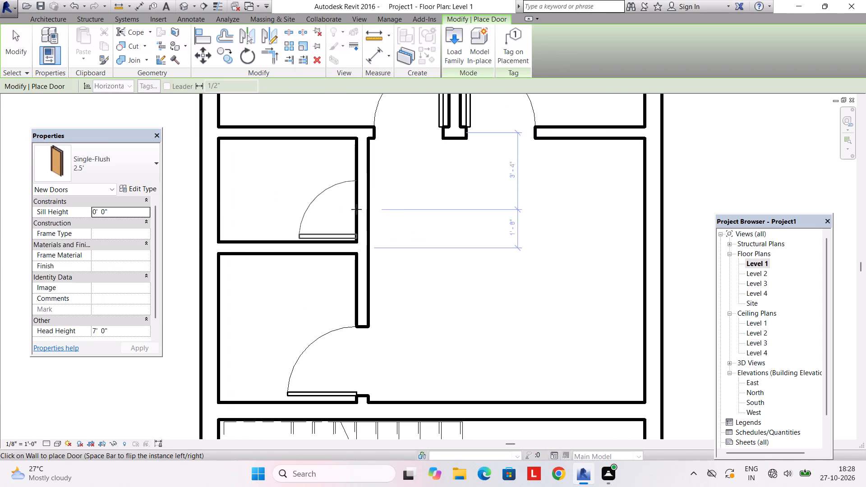
{"action": "left_click", "coordinate": [356, 208]}
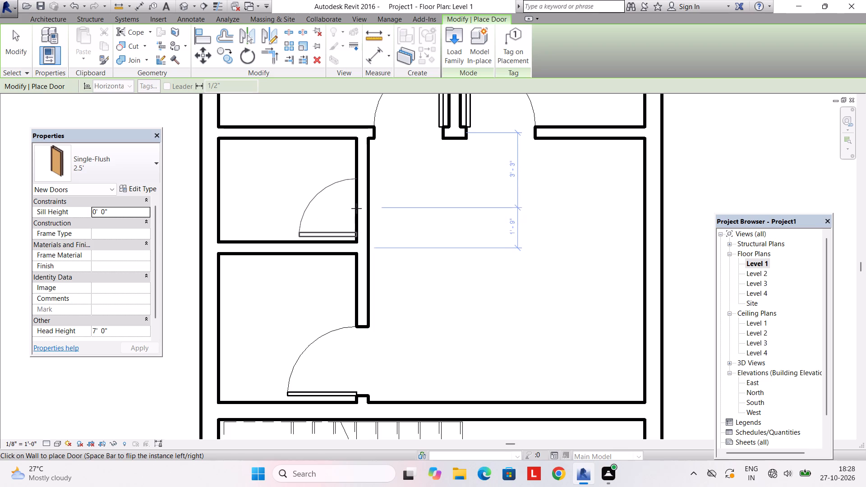
From the US Metric residential door library, choose the M_Door-Exterior-Double-Full Glass-Wood_Clad family for loading.
{"action": "scroll", "coordinate": [400, 217], "scroll_direction": "down", "scroll_amount": 4}
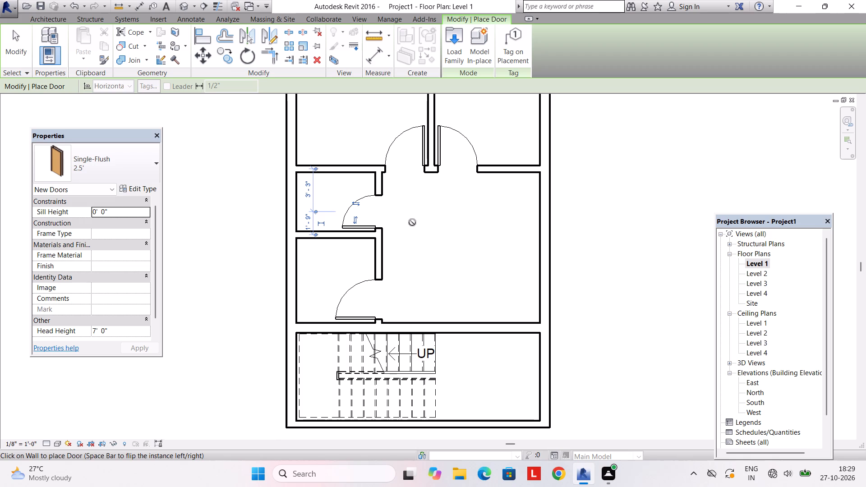
{"action": "left_click", "coordinate": [455, 54]}
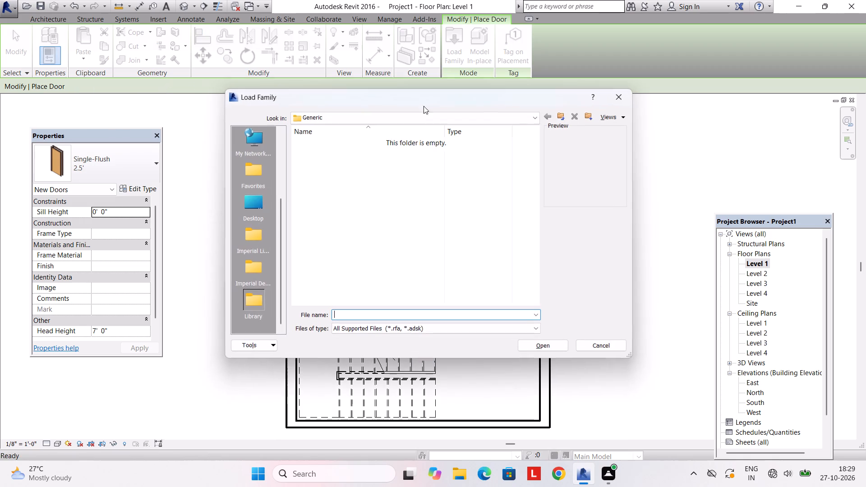
{"action": "left_click", "coordinate": [393, 120]}
{"action": "left_click", "coordinate": [386, 182]}
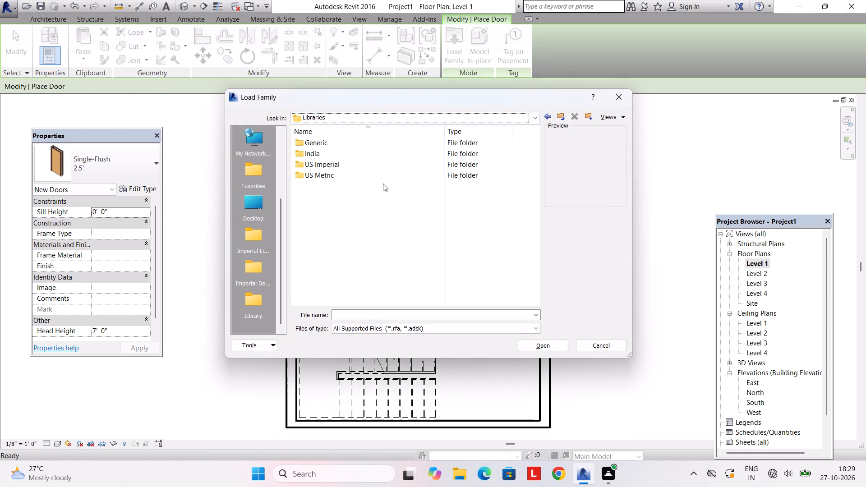
{"action": "double_click", "coordinate": [383, 170]}
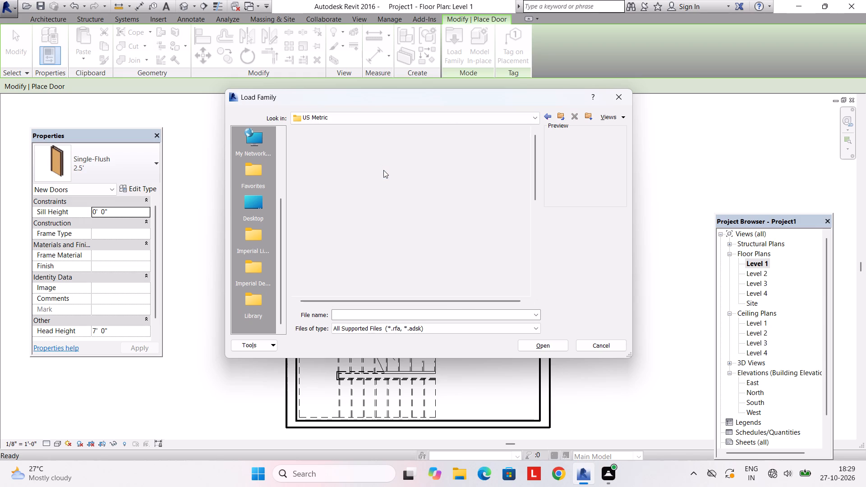
{"action": "double_click", "coordinate": [341, 238]}
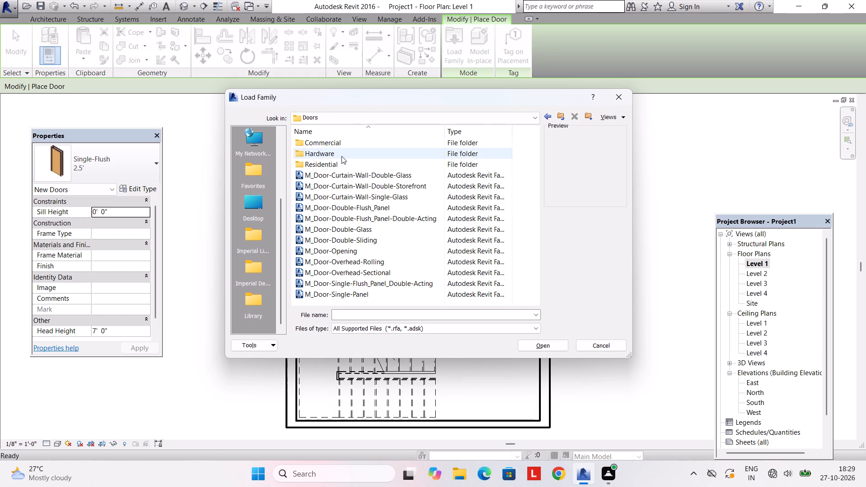
{"action": "double_click", "coordinate": [339, 163]}
{"action": "left_click", "coordinate": [360, 146]}
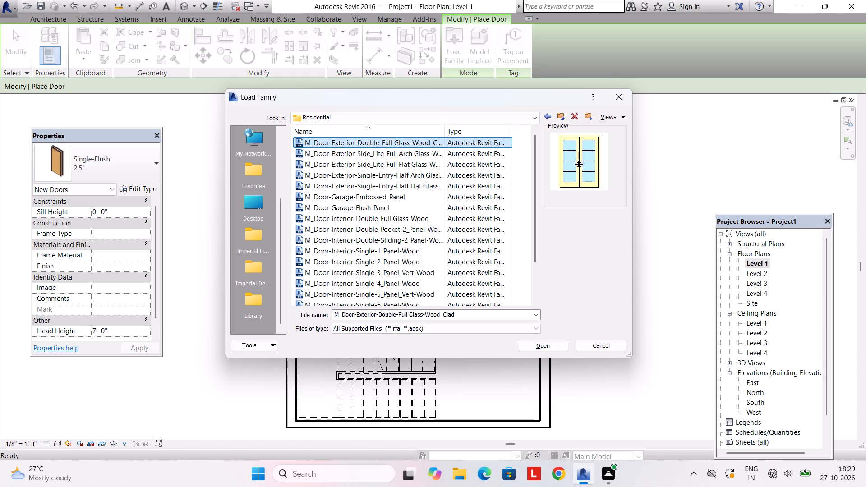
{"action": "left_click", "coordinate": [431, 157]}
{"action": "left_click", "coordinate": [431, 166]}
{"action": "left_click", "coordinate": [430, 189]}
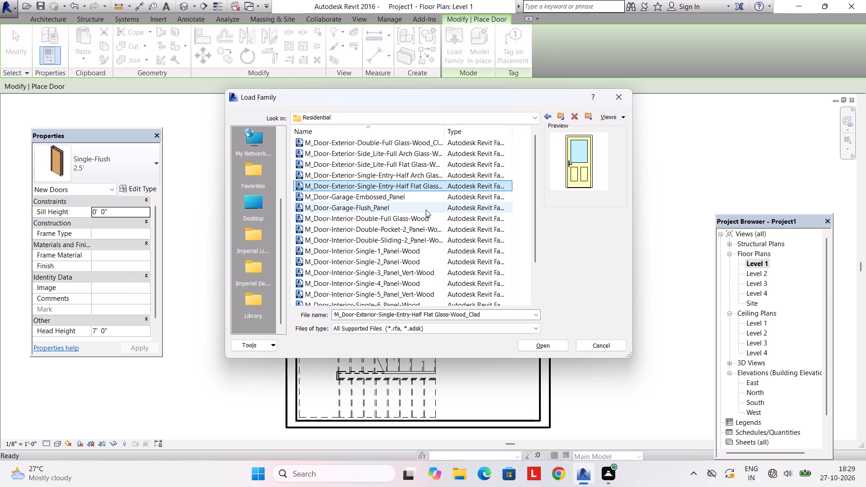
{"action": "left_click", "coordinate": [425, 211]}
{"action": "left_click", "coordinate": [424, 221]}
{"action": "left_click", "coordinate": [422, 236]}
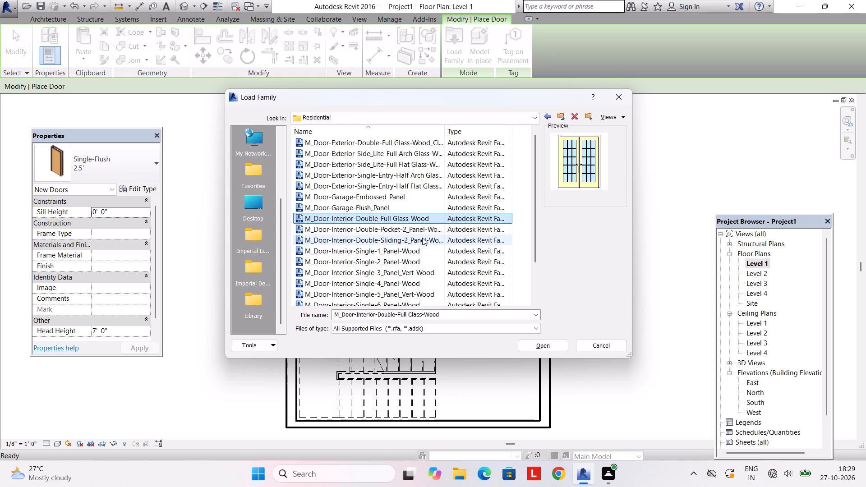
{"action": "left_click", "coordinate": [386, 140]}
{"action": "left_click", "coordinate": [562, 344]}
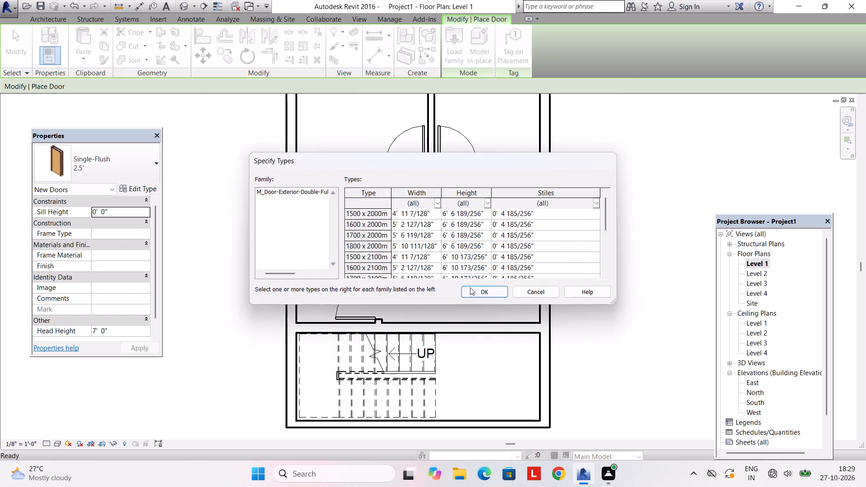
Load the exterior double glass door family with its 1600 x 2000mm type.
{"action": "scroll", "coordinate": [434, 246], "scroll_direction": "up", "scroll_amount": 2}
{"action": "scroll", "coordinate": [434, 246], "scroll_direction": "down", "scroll_amount": 4}
{"action": "scroll", "coordinate": [434, 247], "scroll_direction": "up", "scroll_amount": 3}
{"action": "scroll", "coordinate": [434, 248], "scroll_direction": "down", "scroll_amount": 1}
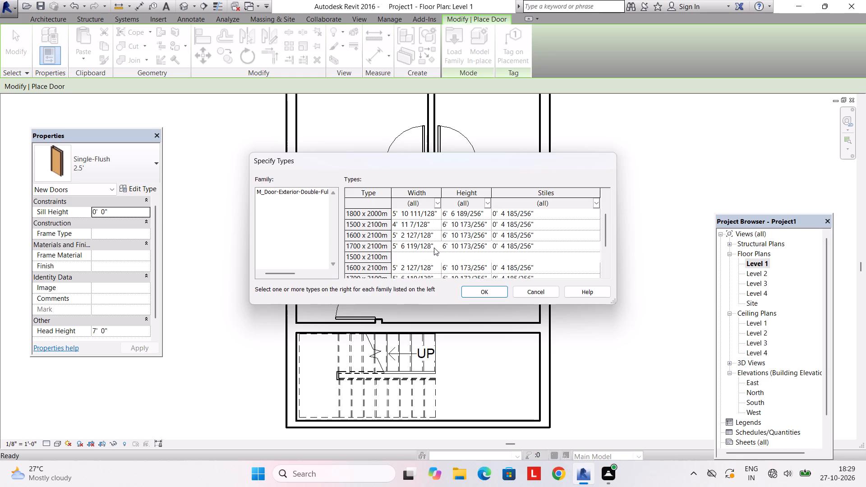
{"action": "scroll", "coordinate": [433, 249], "scroll_direction": "up", "scroll_amount": 3}
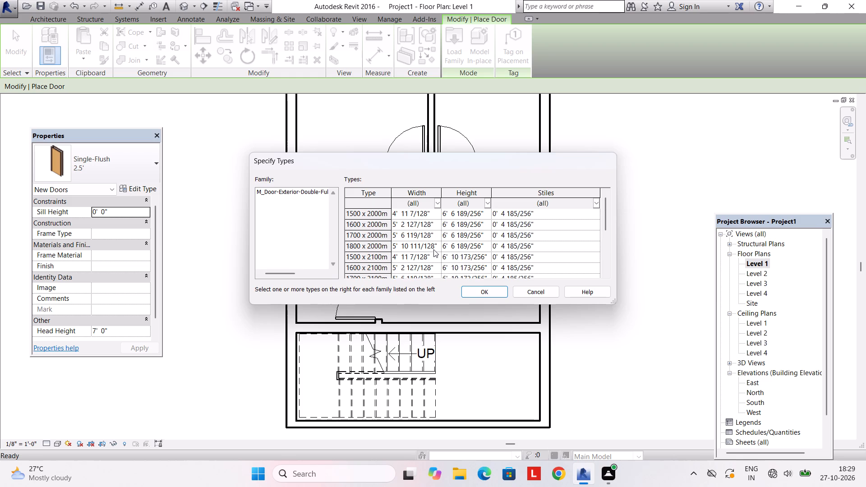
{"action": "left_click", "coordinate": [414, 225]}
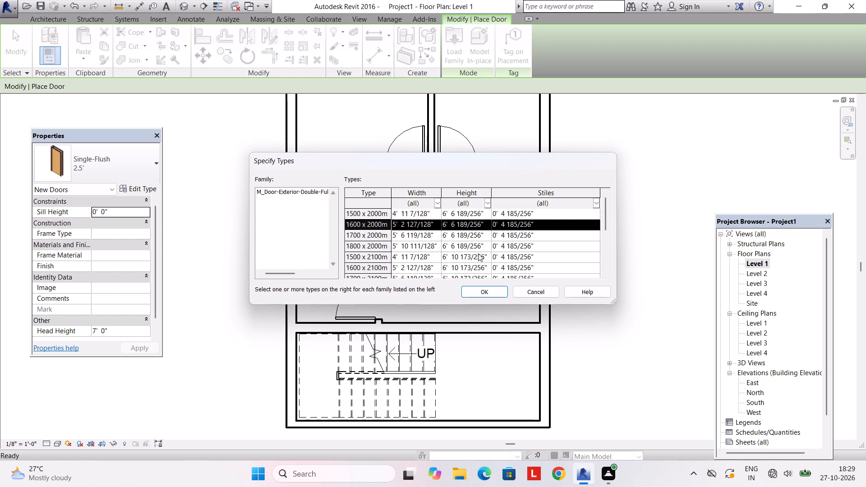
{"action": "left_click", "coordinate": [484, 291]}
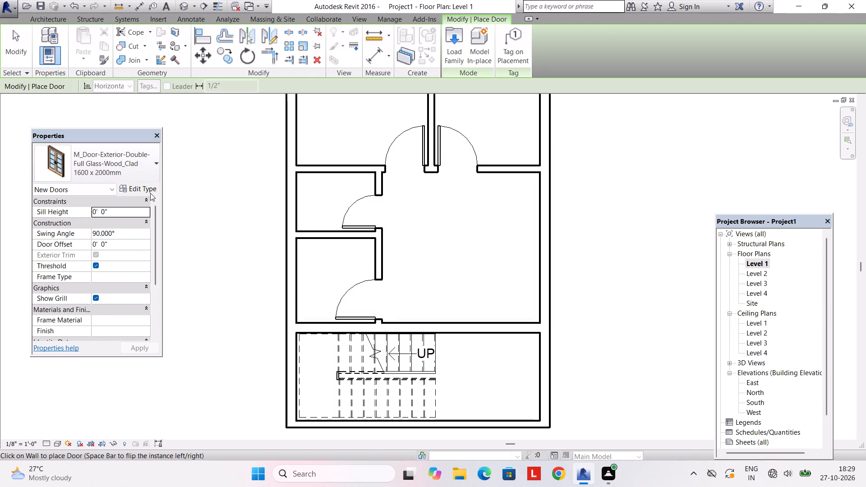
Set the 1600 x 2000mm double door type's width to 5' and its height to 7'.
{"action": "left_click", "coordinate": [138, 190]}
{"action": "left_click", "coordinate": [474, 304]}
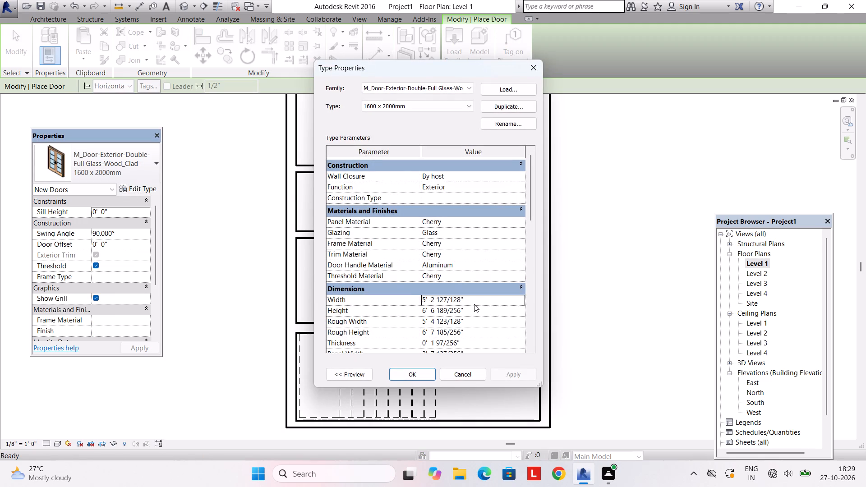
{"action": "type", "text": "5'"}
{"action": "key", "text": "Return"}
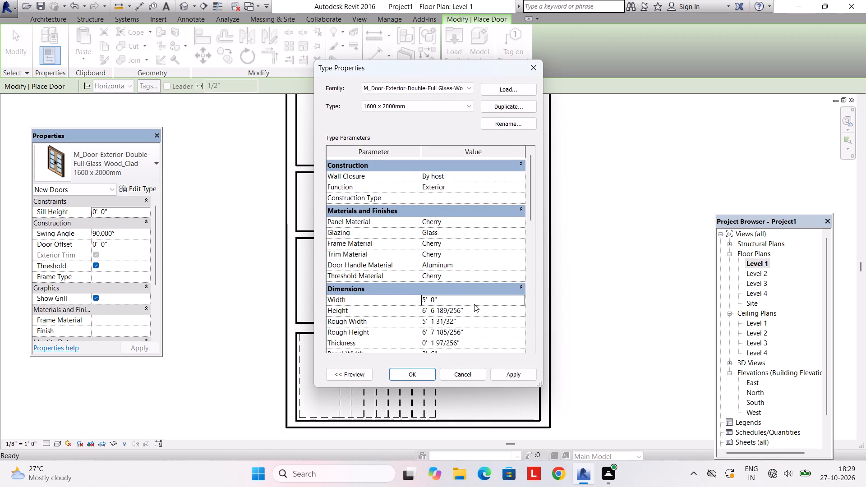
{"action": "scroll", "coordinate": [474, 304], "scroll_direction": "down", "scroll_amount": 2}
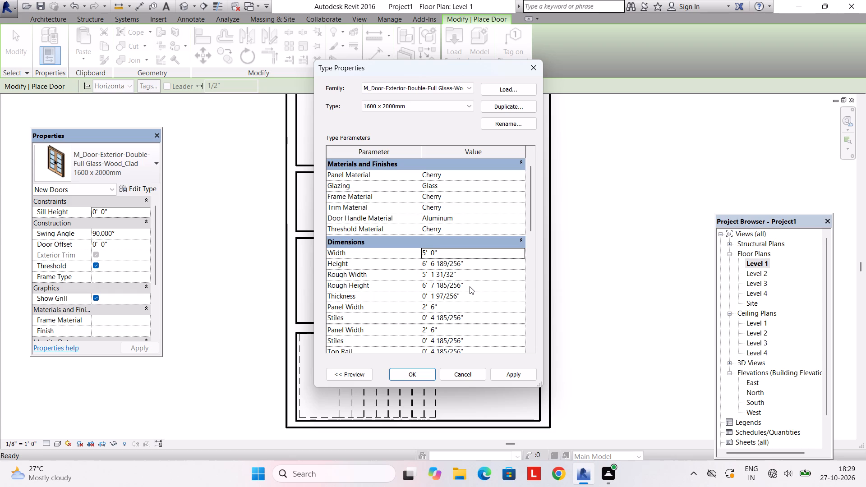
{"action": "left_click", "coordinate": [474, 266]}
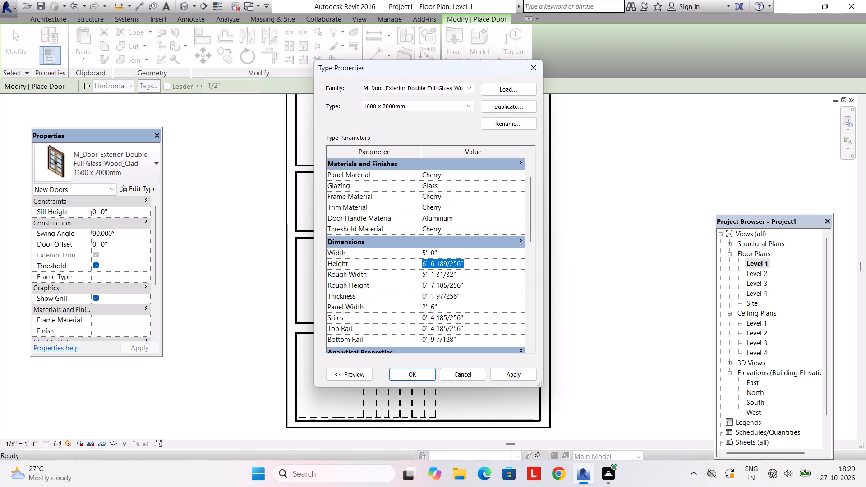
{"action": "type", "text": "7'"}
{"action": "key", "text": "Return"}
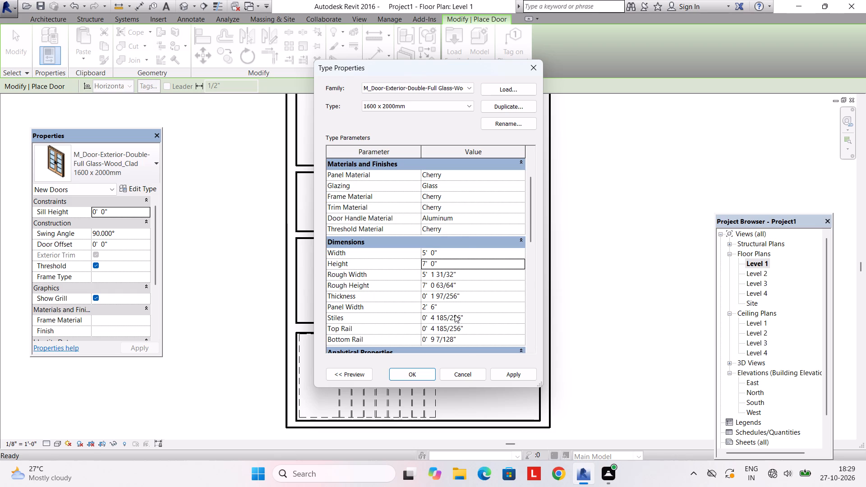
{"action": "left_click", "coordinate": [409, 370]}
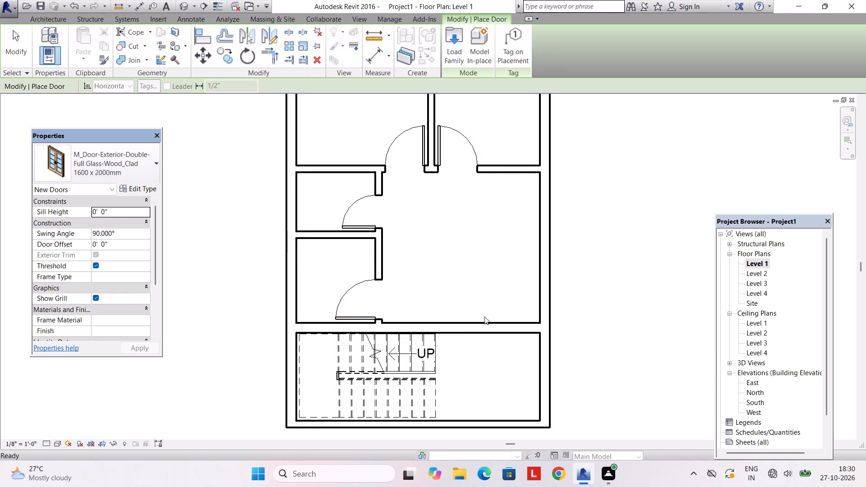
Place the double glass door in the wall between the stair room and large room, swinging into the large room, about 3'-3" from the nearby exterior wall.
{"action": "left_click", "coordinate": [57, 17]}
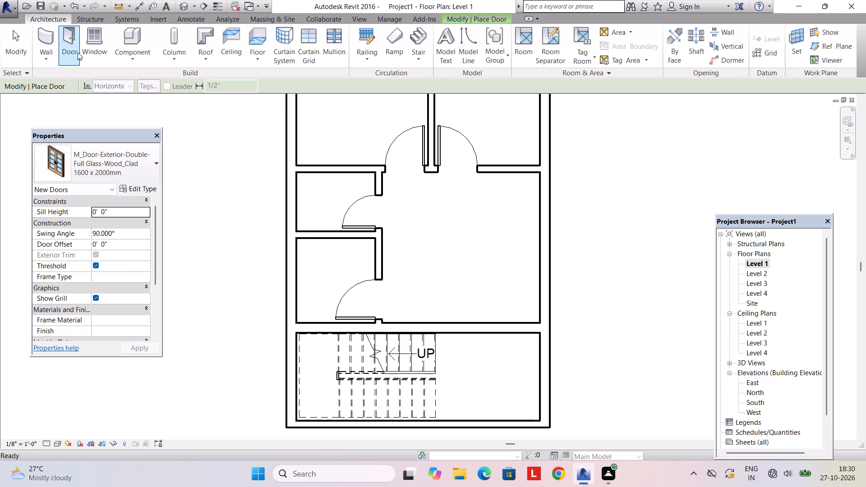
{"action": "left_click", "coordinate": [68, 43]}
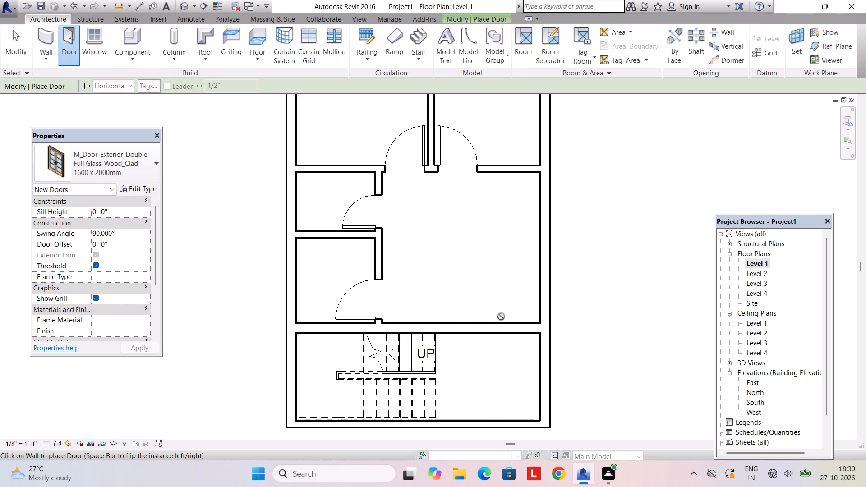
{"action": "scroll", "coordinate": [504, 325], "scroll_direction": "up", "scroll_amount": 5}
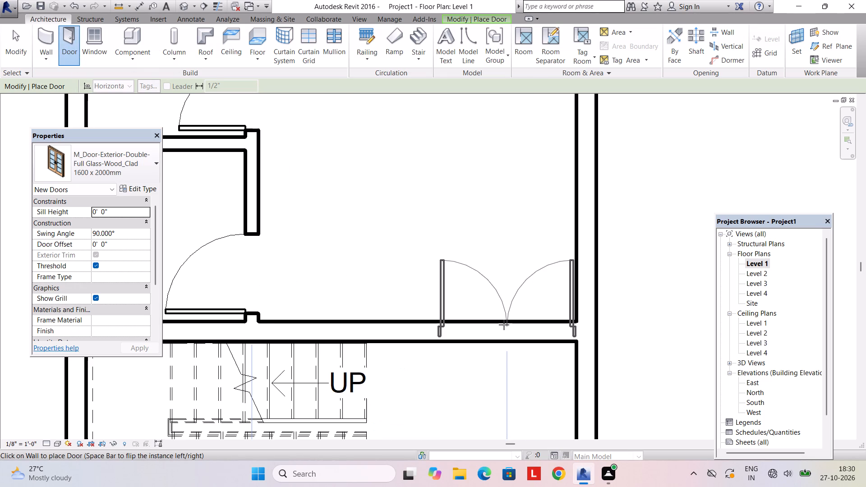
{"action": "left_click", "coordinate": [501, 325]}
{"action": "scroll", "coordinate": [494, 275], "scroll_direction": "down", "scroll_amount": 3}
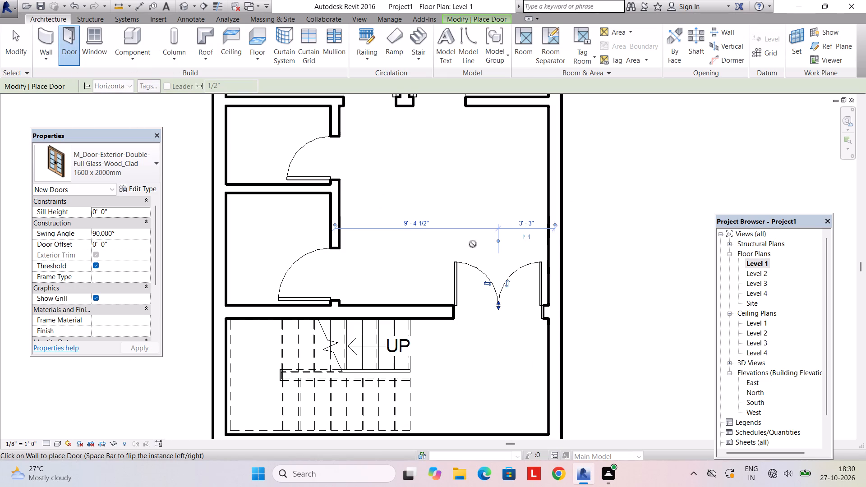
{"action": "key", "text": "Escape"}
{"action": "scroll", "coordinate": [450, 229], "scroll_direction": "down", "scroll_amount": 4}
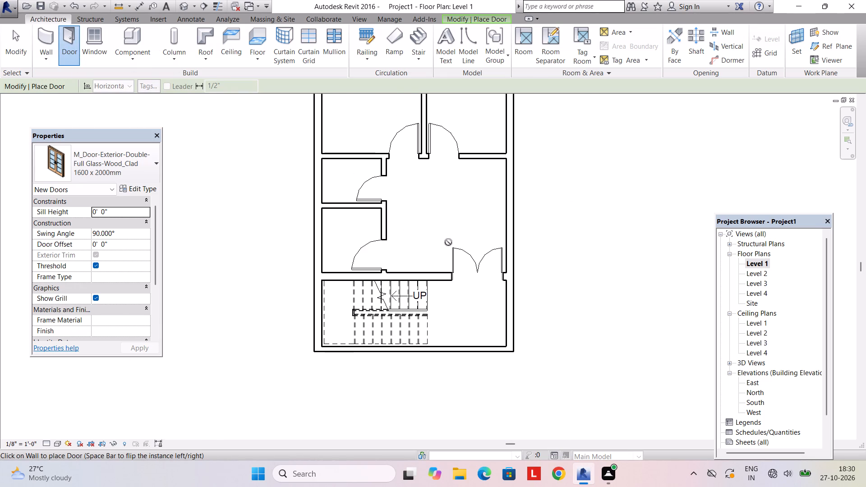
{"action": "key", "text": "Escape"}
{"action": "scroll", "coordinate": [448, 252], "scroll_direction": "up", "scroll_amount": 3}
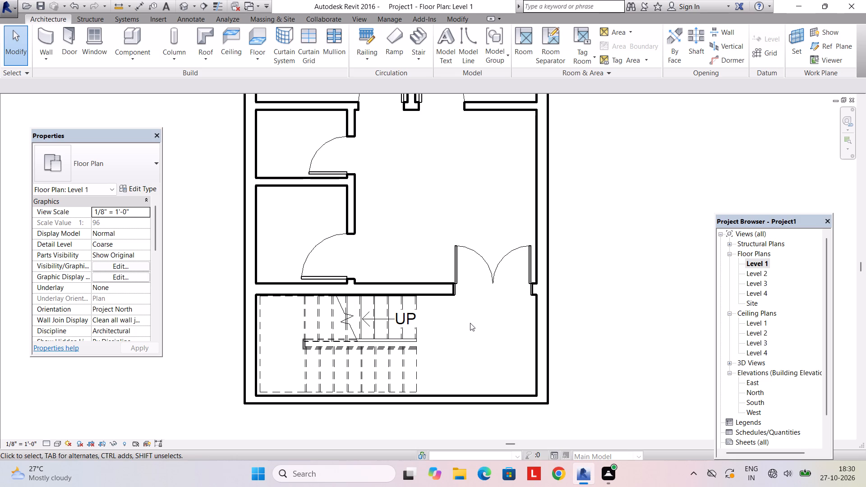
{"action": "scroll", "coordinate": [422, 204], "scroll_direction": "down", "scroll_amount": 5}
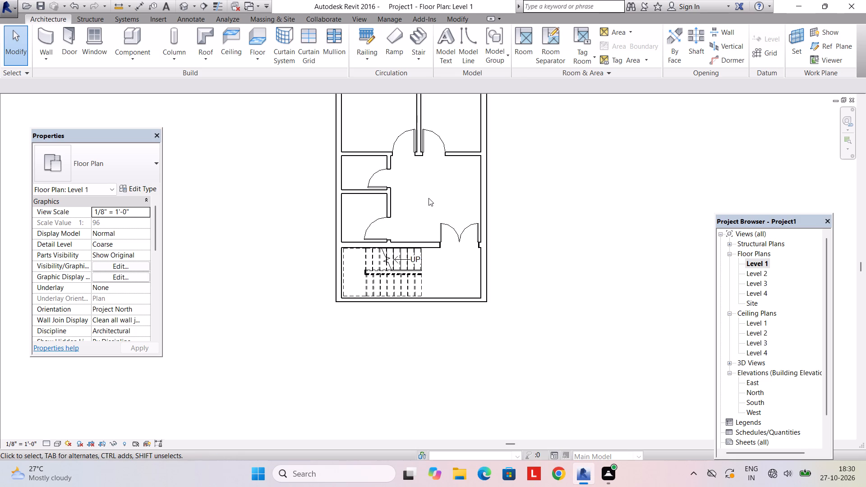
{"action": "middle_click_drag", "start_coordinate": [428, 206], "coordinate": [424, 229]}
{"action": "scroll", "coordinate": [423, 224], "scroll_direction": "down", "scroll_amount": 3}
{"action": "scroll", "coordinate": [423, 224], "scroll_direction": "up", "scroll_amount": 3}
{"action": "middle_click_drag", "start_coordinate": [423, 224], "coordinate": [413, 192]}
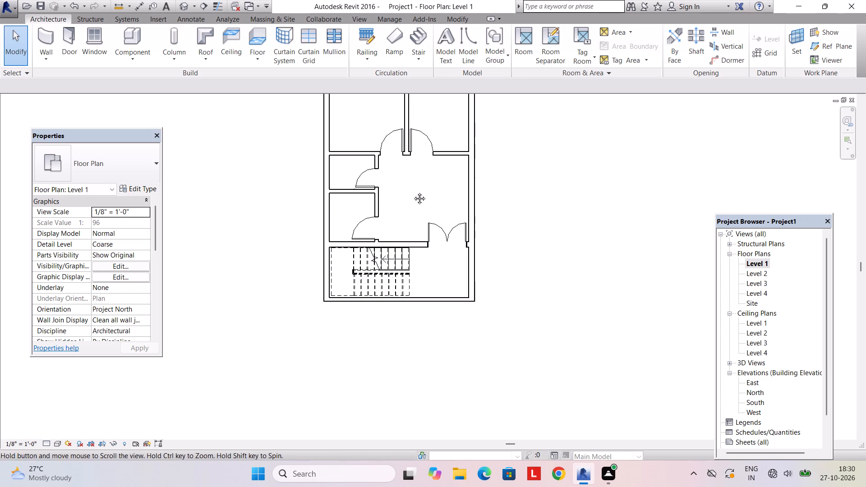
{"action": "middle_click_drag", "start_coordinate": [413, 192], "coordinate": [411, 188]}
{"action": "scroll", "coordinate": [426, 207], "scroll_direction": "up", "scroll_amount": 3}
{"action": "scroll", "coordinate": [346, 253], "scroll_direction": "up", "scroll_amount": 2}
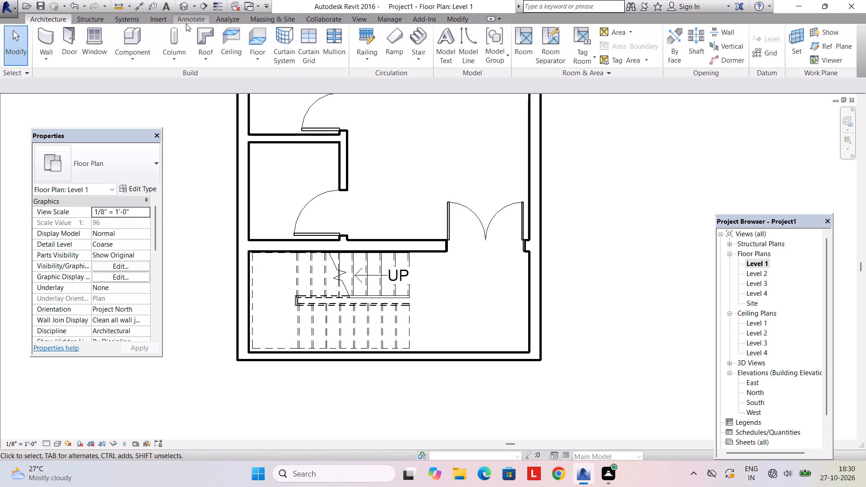
Open the 3D view and inspect the stair, the double glass door and the interior doors from several sides.
{"action": "left_click", "coordinate": [345, 21]}
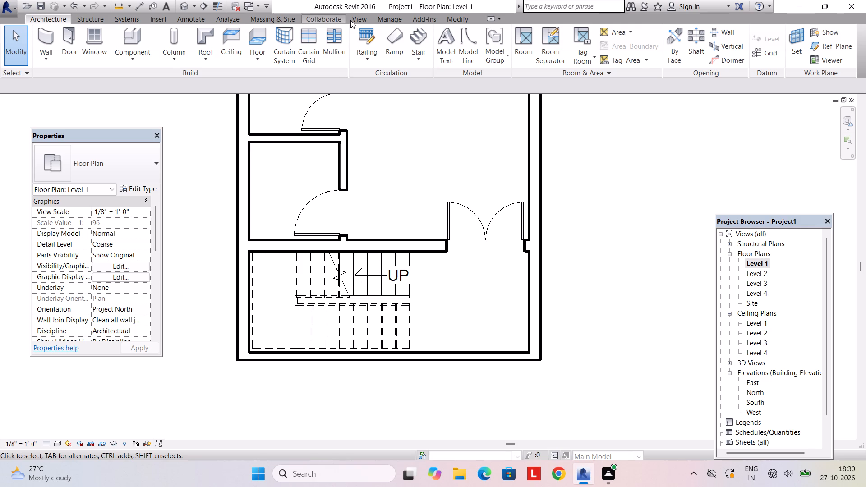
{"action": "left_click", "coordinate": [350, 20]}
{"action": "left_click", "coordinate": [329, 29]}
{"action": "scroll", "coordinate": [379, 217], "scroll_direction": "down", "scroll_amount": 4}
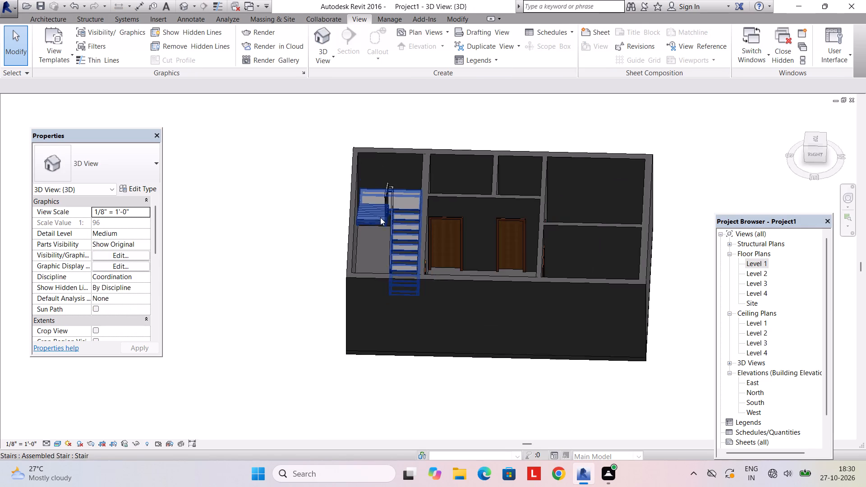
{"action": "scroll", "coordinate": [396, 229], "scroll_direction": "up", "scroll_amount": 3}
{"action": "middle_click_drag", "start_coordinate": [392, 243], "coordinate": [497, 143]}
{"action": "middle_click_drag", "start_coordinate": [430, 215], "coordinate": [491, 195], "text": "shift"}
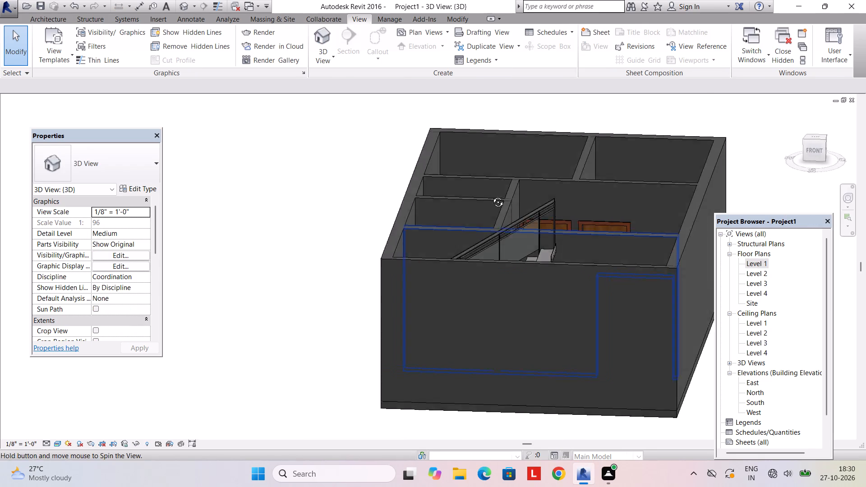
{"action": "middle_click_drag", "start_coordinate": [491, 195], "coordinate": [498, 191], "text": "shift"}
{"action": "scroll", "coordinate": [559, 291], "scroll_direction": "down", "scroll_amount": 7}
{"action": "middle_click_drag", "start_coordinate": [562, 289], "coordinate": [499, 319]}
{"action": "scroll", "coordinate": [511, 299], "scroll_direction": "up", "scroll_amount": 3}
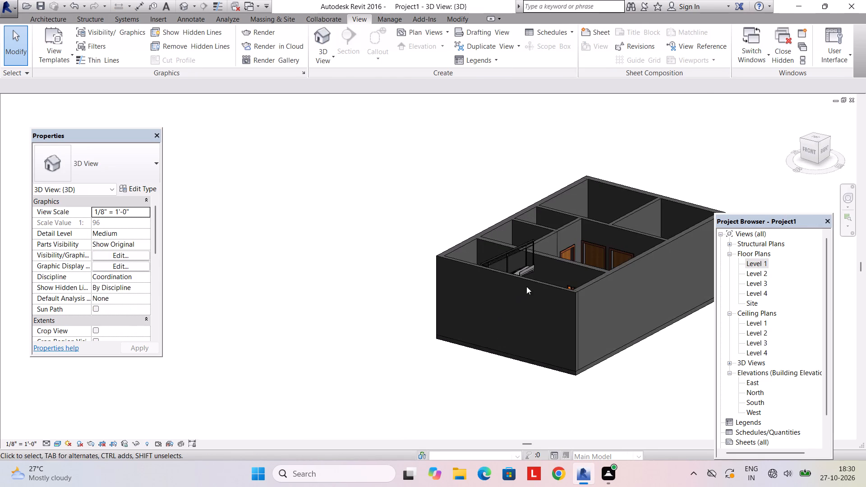
{"action": "middle_click_drag", "start_coordinate": [526, 286], "coordinate": [409, 395], "text": "shift"}
{"action": "middle_click_drag", "start_coordinate": [440, 286], "coordinate": [464, 323]}
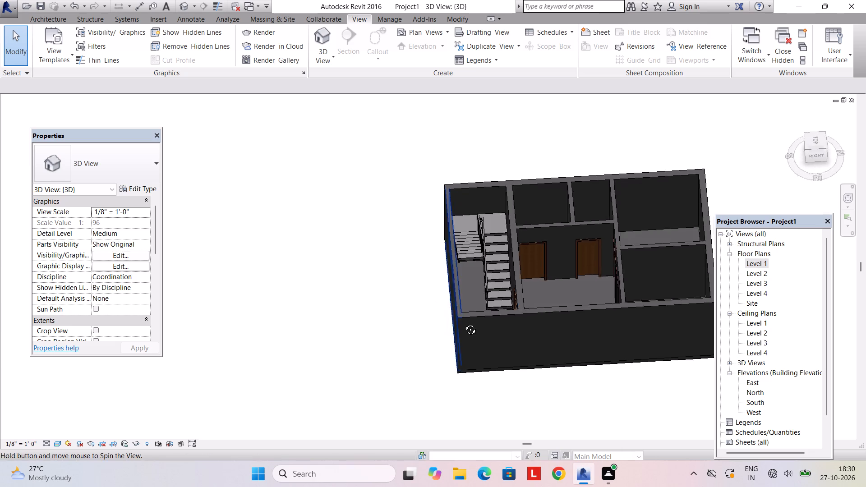
{"action": "middle_click_drag", "start_coordinate": [464, 323], "coordinate": [636, 314]}
{"action": "scroll", "coordinate": [636, 357], "scroll_direction": "up", "scroll_amount": 2}
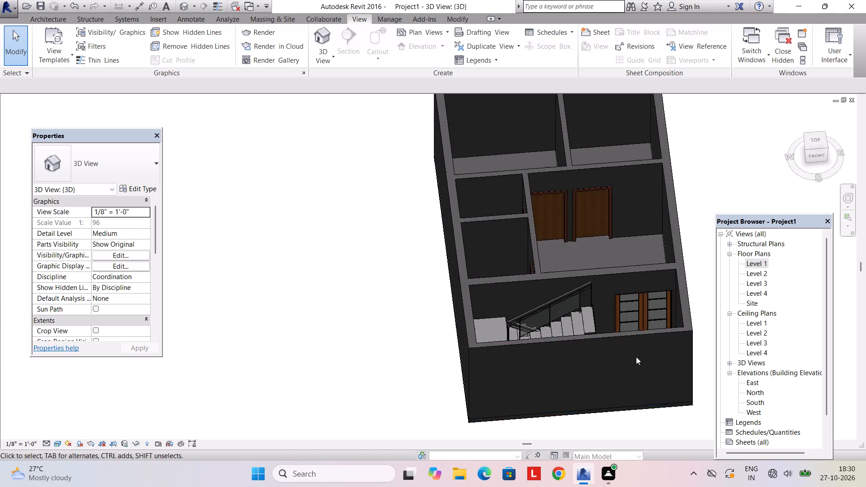
{"action": "scroll", "coordinate": [636, 357], "scroll_direction": "up", "scroll_amount": 1}
{"action": "middle_click_drag", "start_coordinate": [636, 356], "coordinate": [407, 344], "text": "shift"}
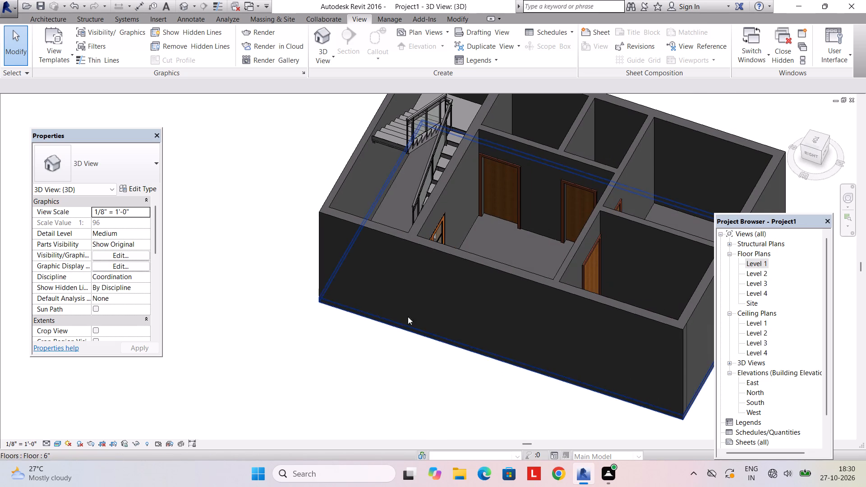
Set the unconnected height of the 6" exterior wall in front of the stair to 5'.
{"action": "middle_click_drag", "start_coordinate": [390, 303], "coordinate": [607, 237], "text": "shift"}
{"action": "scroll", "coordinate": [607, 237], "scroll_direction": "down", "scroll_amount": 5}
{"action": "middle_click_drag", "start_coordinate": [597, 258], "coordinate": [501, 322], "text": "shift"}
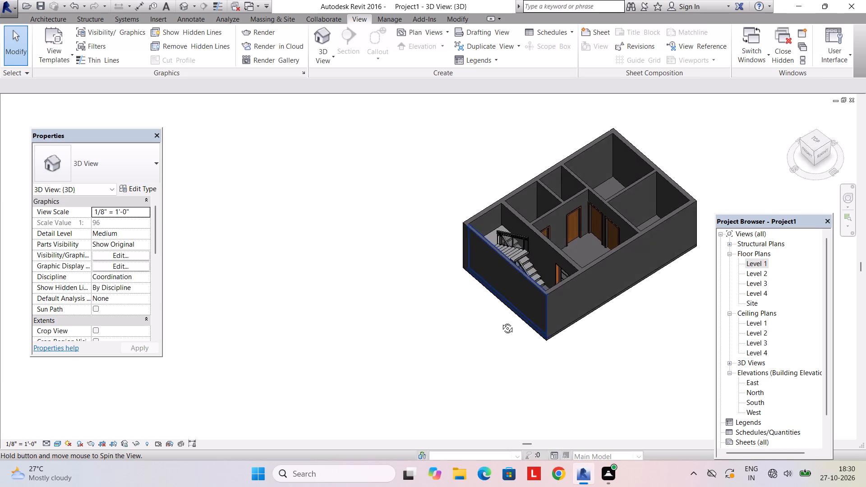
{"action": "middle_click_drag", "start_coordinate": [501, 322], "coordinate": [464, 314], "text": "shift"}
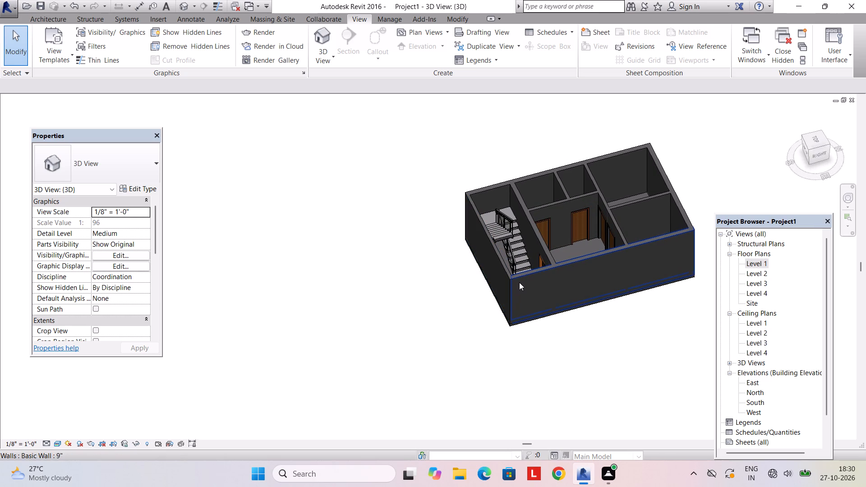
{"action": "middle_click_drag", "start_coordinate": [565, 279], "coordinate": [633, 217], "text": "shift"}
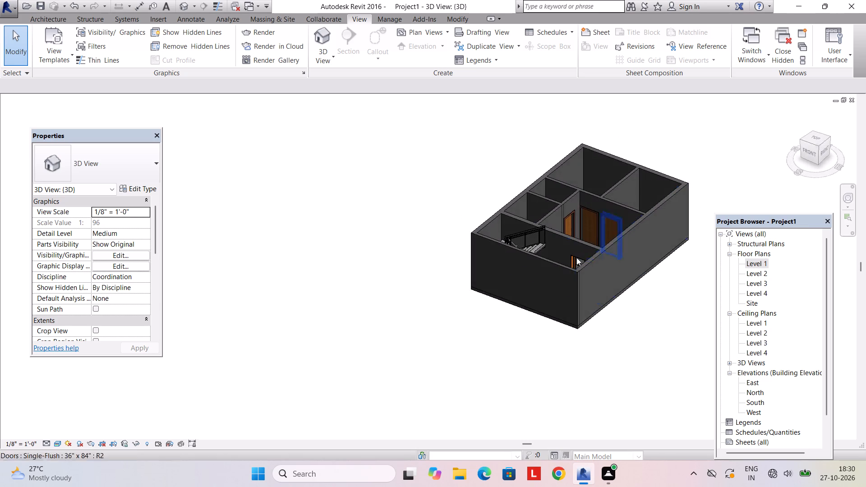
{"action": "middle_click_drag", "start_coordinate": [598, 239], "coordinate": [650, 212], "text": "shift"}
{"action": "left_click", "coordinate": [582, 256]}
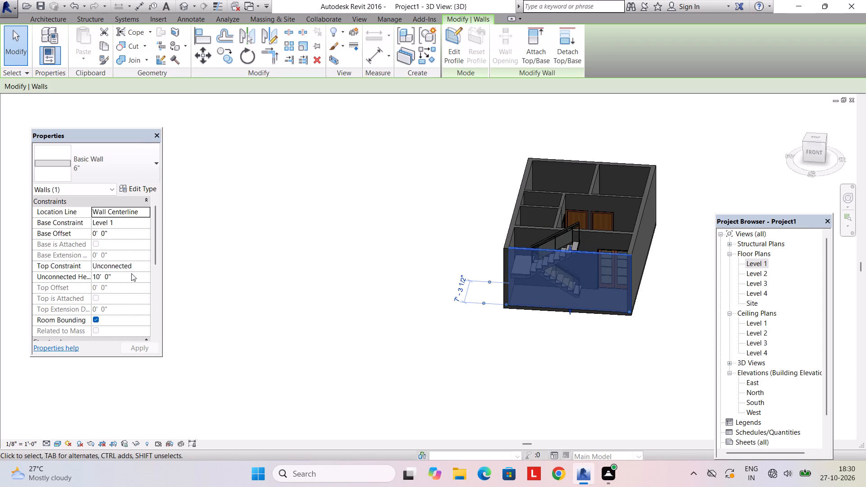
{"action": "left_click", "coordinate": [131, 273]}
{"action": "type", "text": "5'"}
{"action": "key", "text": "Return"}
{"action": "key", "text": "Return"}
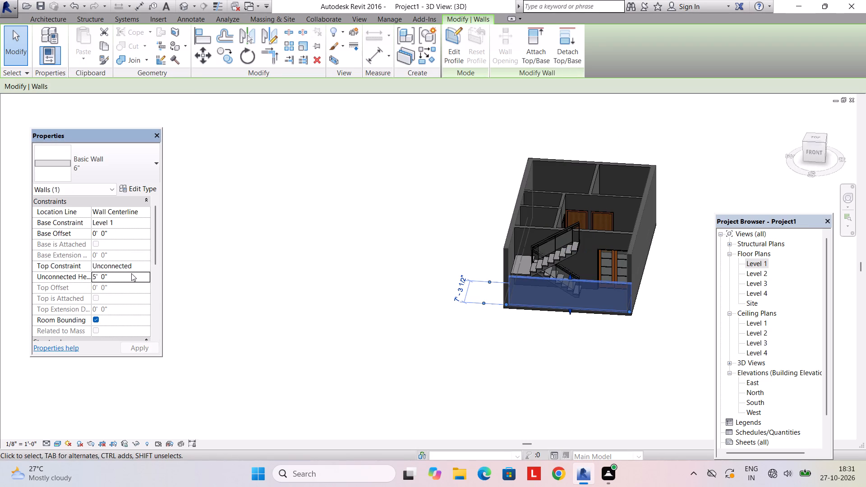
{"action": "key", "text": "Escape"}
{"action": "key", "text": "Escape"}
Inspect the stair, its railing and the double glass door over the low front wall in the 3D view.
{"action": "scroll", "coordinate": [306, 273], "scroll_direction": "down", "scroll_amount": 3}
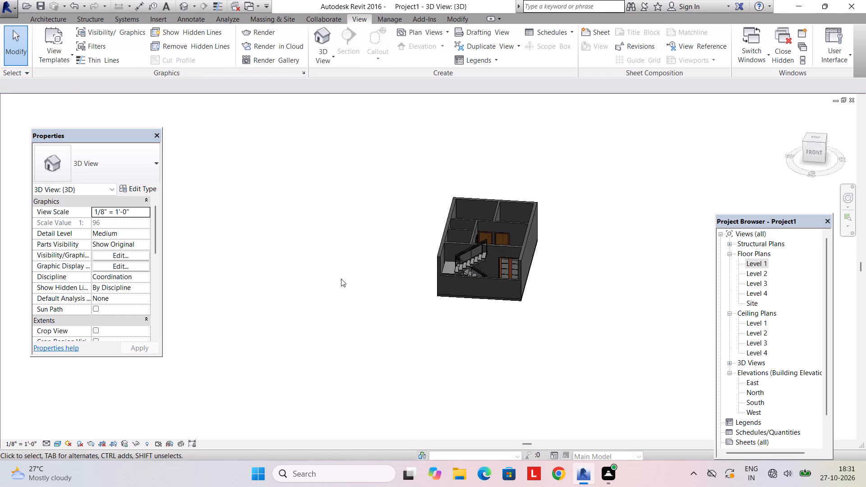
{"action": "scroll", "coordinate": [443, 301], "scroll_direction": "up", "scroll_amount": 2}
{"action": "middle_click_drag", "start_coordinate": [450, 287], "coordinate": [496, 221], "text": "shift"}
{"action": "scroll", "coordinate": [506, 230], "scroll_direction": "up", "scroll_amount": 5}
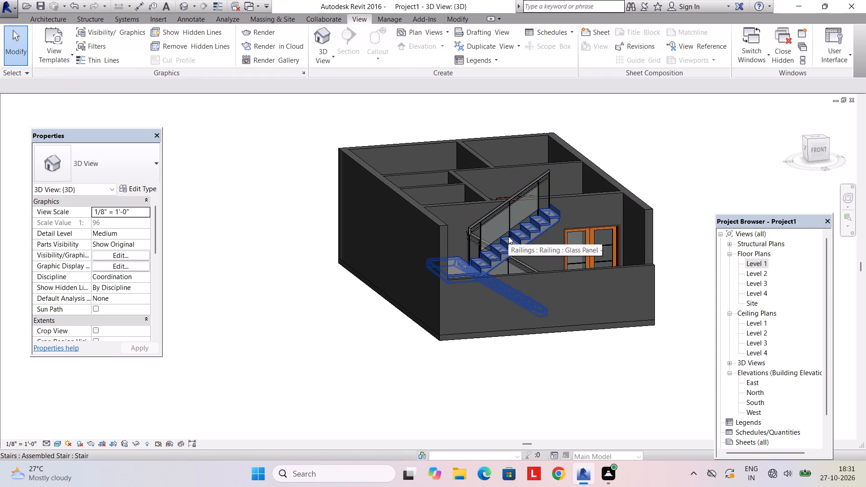
{"action": "middle_click_drag", "start_coordinate": [508, 236], "coordinate": [398, 271], "text": "shift"}
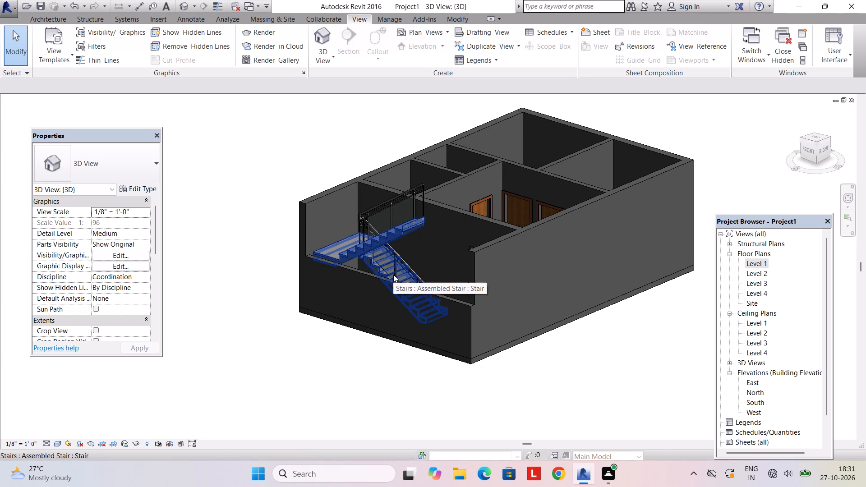
{"action": "middle_click_drag", "start_coordinate": [393, 275], "coordinate": [414, 270]}
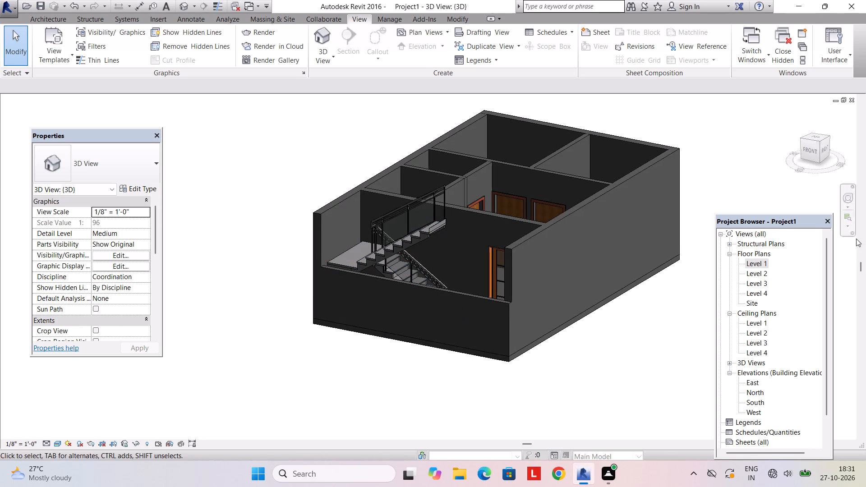
In the Level 1 floor plan, load the Casement Dbl with Trim window family from the US Imperial library's Windows folder.
{"action": "double_click", "coordinate": [753, 263]}
{"action": "scroll", "coordinate": [492, 277], "scroll_direction": "down", "scroll_amount": 3}
{"action": "scroll", "coordinate": [395, 263], "scroll_direction": "down", "scroll_amount": 3}
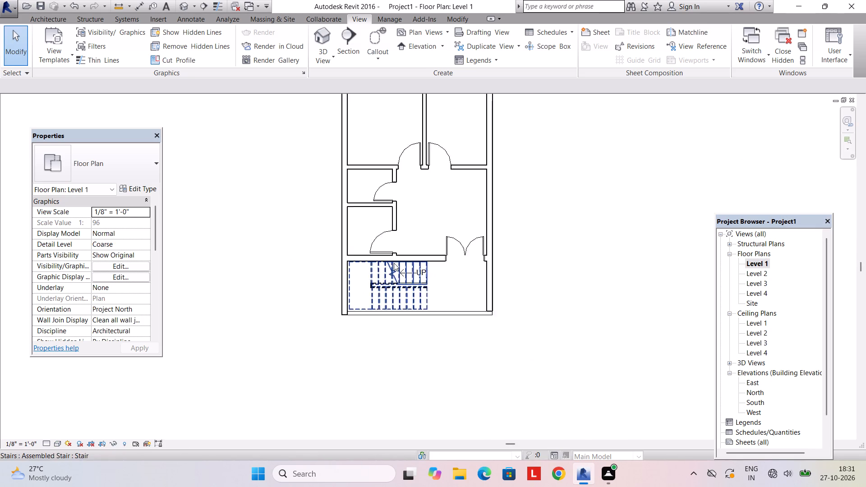
{"action": "middle_click_drag", "start_coordinate": [364, 230], "coordinate": [394, 249]}
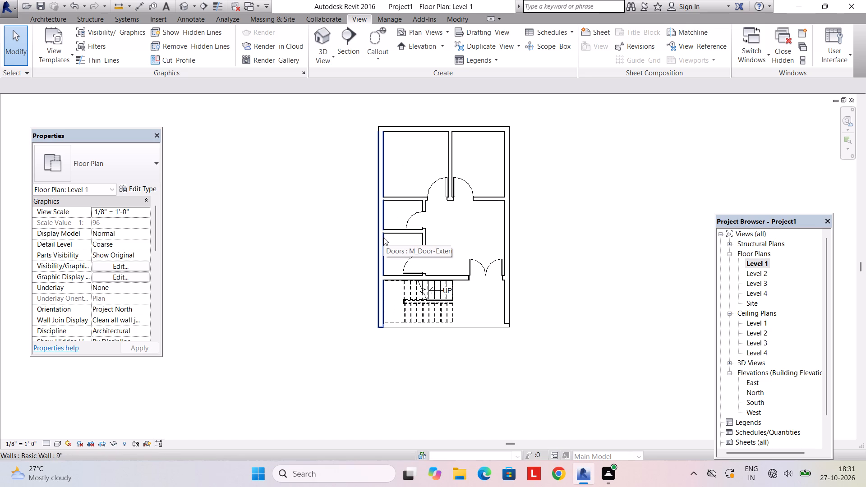
{"action": "left_click", "coordinate": [48, 20]}
{"action": "left_click", "coordinate": [83, 37]}
{"action": "left_click", "coordinate": [456, 63]}
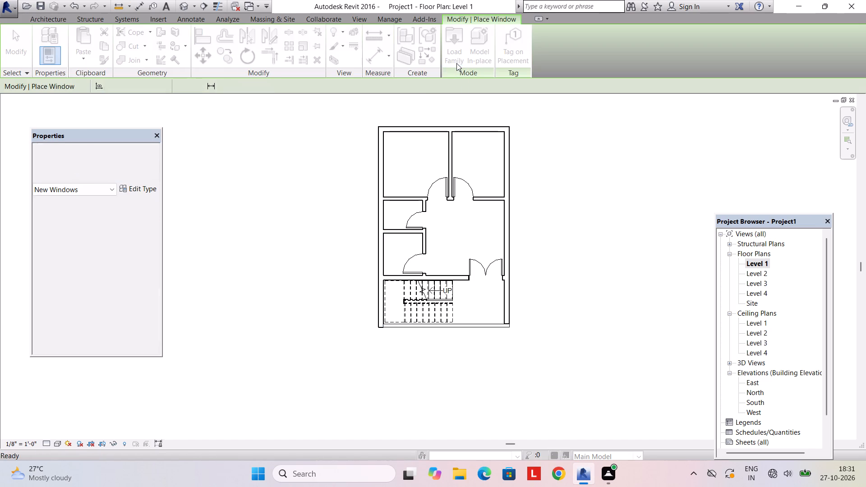
{"action": "left_click", "coordinate": [432, 118]}
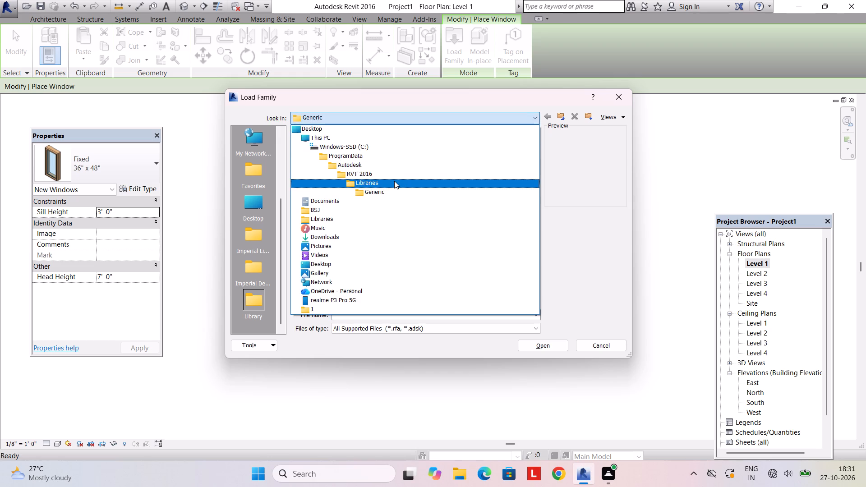
{"action": "left_click", "coordinate": [394, 181]}
{"action": "left_click", "coordinate": [364, 159]}
{"action": "left_click", "coordinate": [364, 159]}
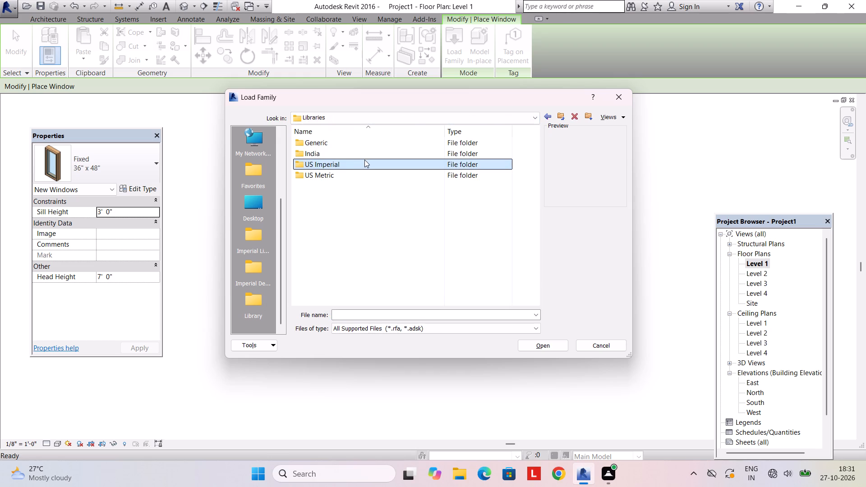
{"action": "left_click", "coordinate": [364, 160]}
{"action": "double_click", "coordinate": [364, 160]}
{"action": "scroll", "coordinate": [366, 167], "scroll_direction": "down", "scroll_amount": 8}
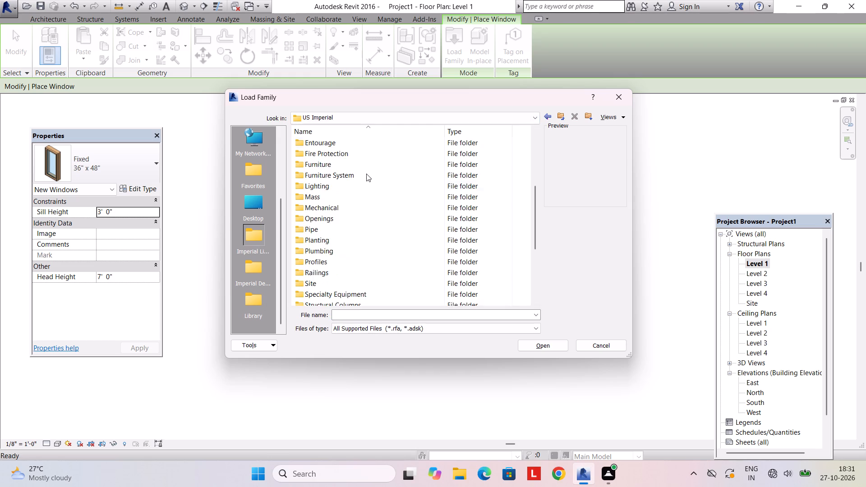
{"action": "scroll", "coordinate": [366, 174], "scroll_direction": "down", "scroll_amount": 9}
{"action": "double_click", "coordinate": [360, 297]}
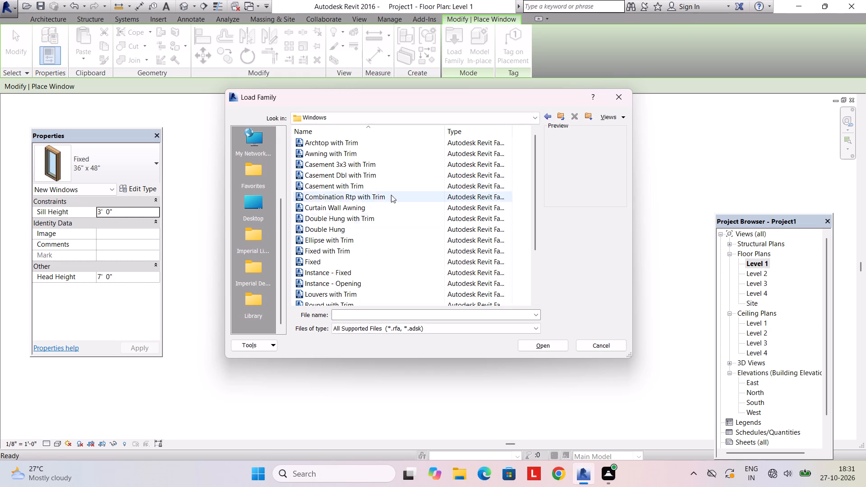
{"action": "left_click", "coordinate": [378, 147]}
{"action": "left_click", "coordinate": [378, 153]}
{"action": "left_click", "coordinate": [382, 161]}
{"action": "left_click", "coordinate": [383, 173]}
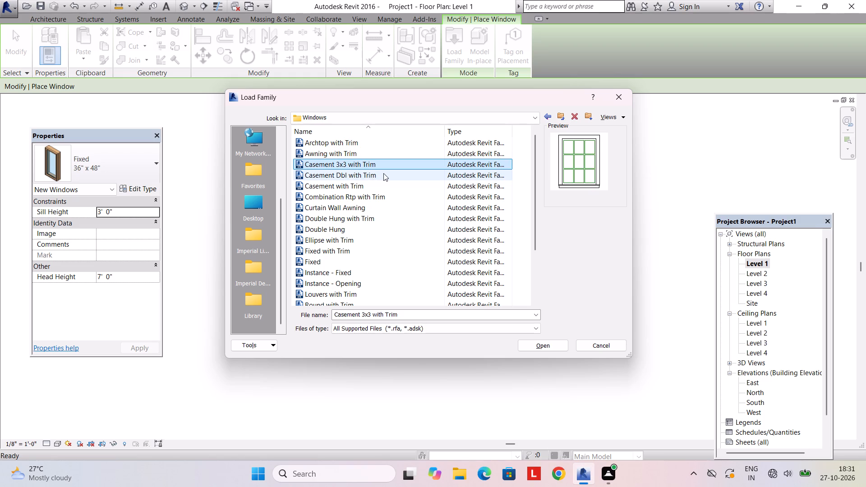
{"action": "left_click", "coordinate": [551, 349]}
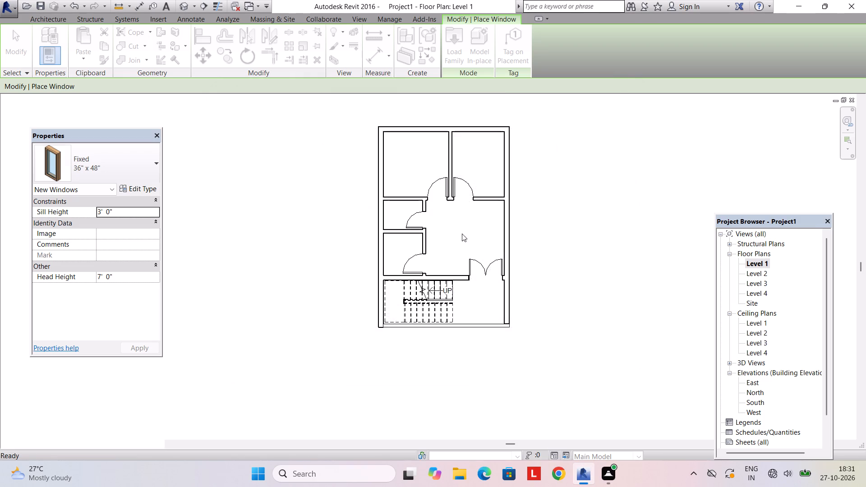
Place five 48" x 48" double casement windows in the exterior walls: one in the small room beside the stair, two in each north corner room.
{"action": "scroll", "coordinate": [385, 263], "scroll_direction": "up", "scroll_amount": 5}
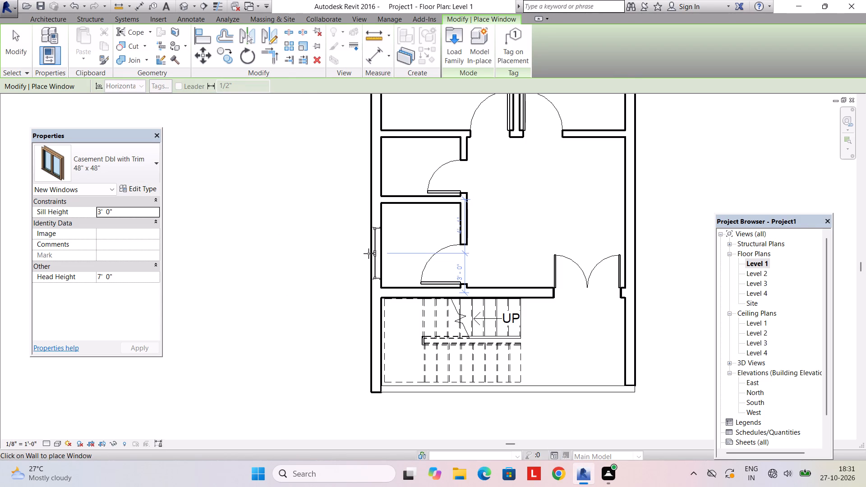
{"action": "left_click", "coordinate": [369, 253]}
{"action": "middle_click_drag", "start_coordinate": [400, 177], "coordinate": [398, 320]}
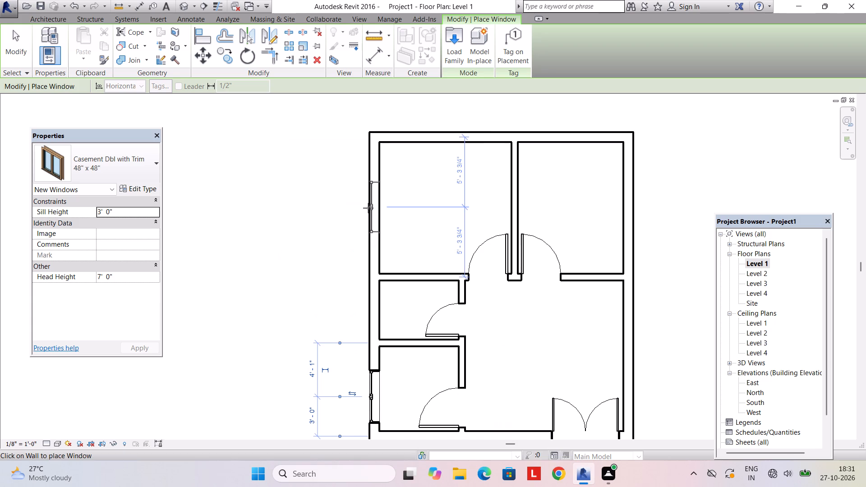
{"action": "left_click", "coordinate": [368, 207]}
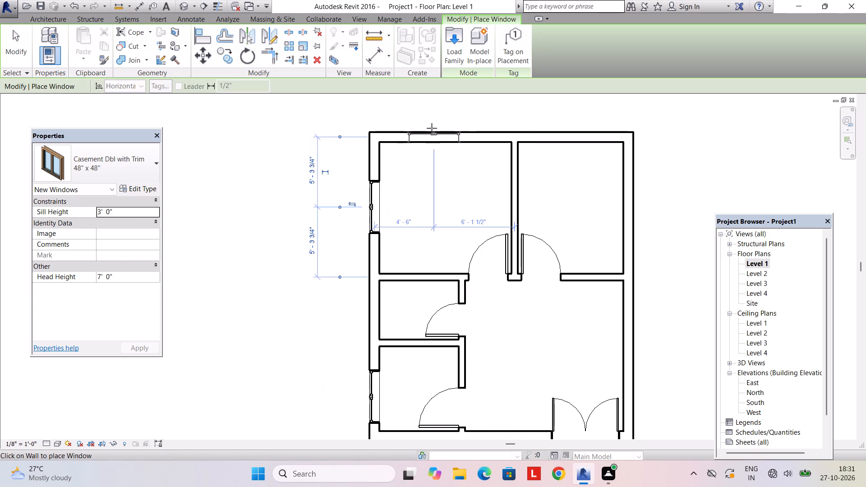
{"action": "left_click", "coordinate": [432, 127]}
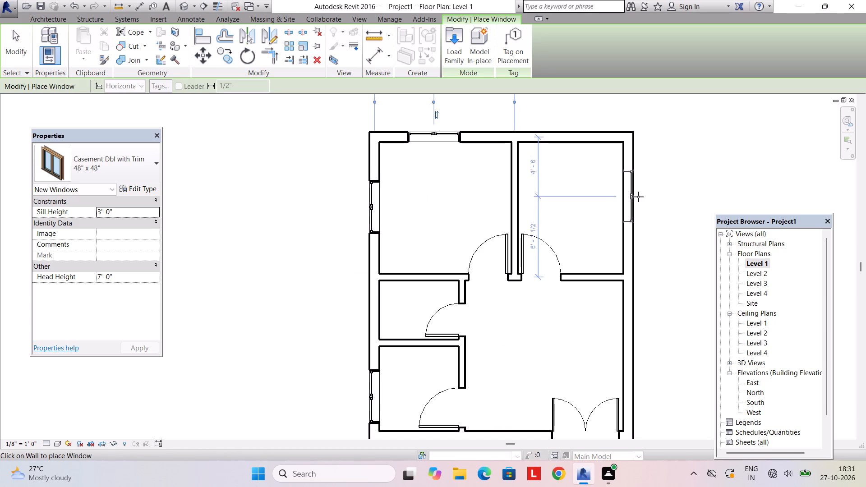
{"action": "left_click", "coordinate": [638, 205]}
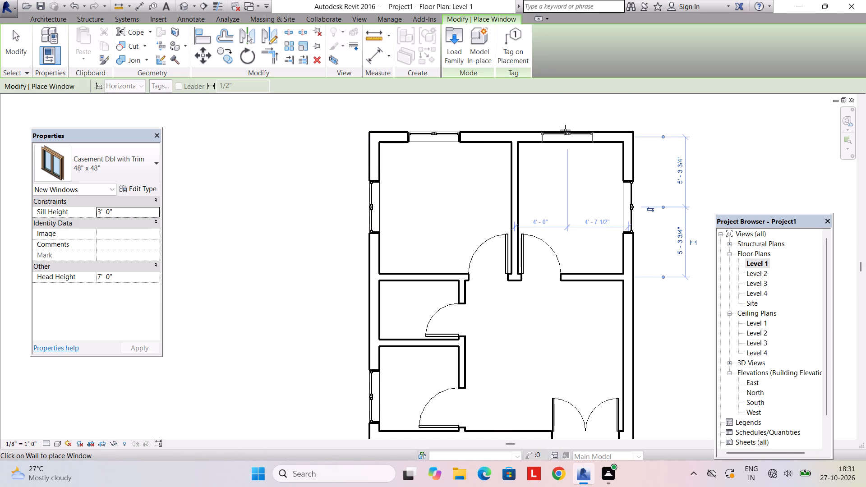
{"action": "left_click", "coordinate": [565, 130]}
Place a Fixed 24" x 72" window in the wall between stair and large room, about 3'-11" from the double door's centre.
{"action": "middle_click_drag", "start_coordinate": [607, 229], "coordinate": [515, 117]}
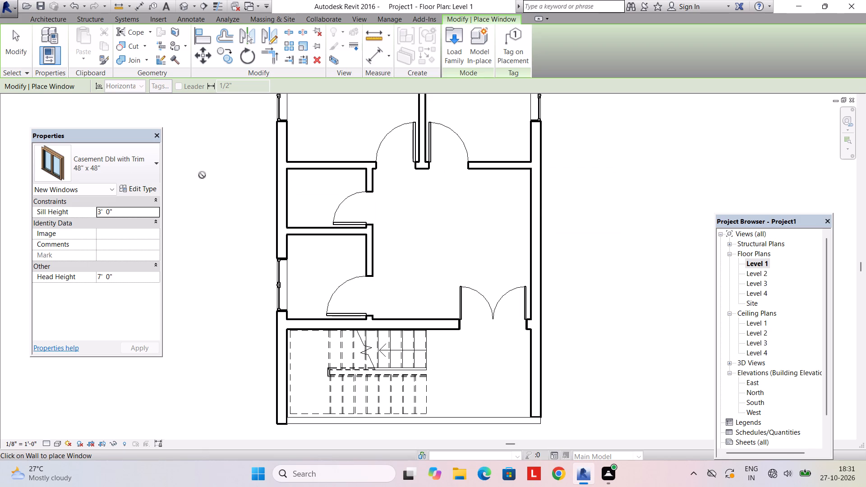
{"action": "left_click", "coordinate": [118, 173]}
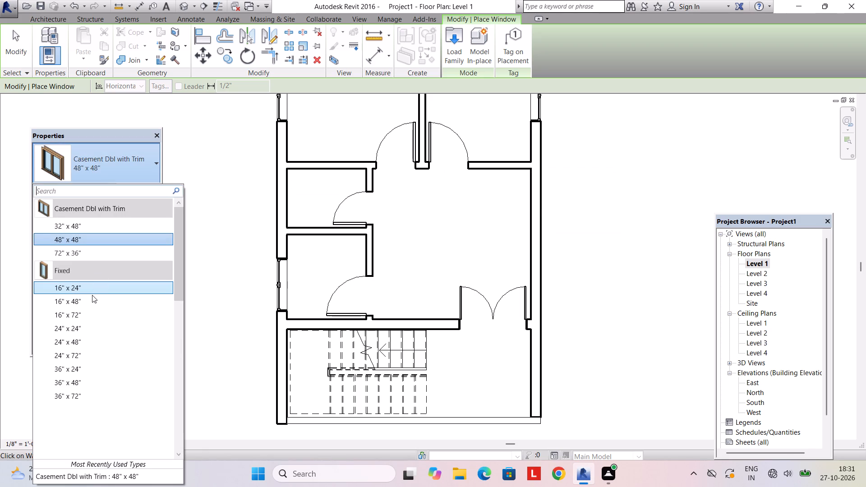
{"action": "left_click", "coordinate": [83, 396]}
{"action": "scroll", "coordinate": [458, 361], "scroll_direction": "up", "scroll_amount": 5}
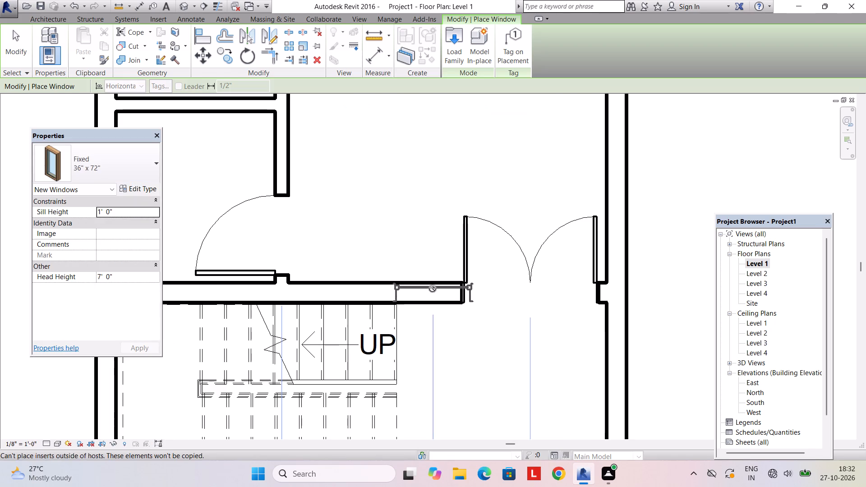
{"action": "left_click", "coordinate": [117, 173]}
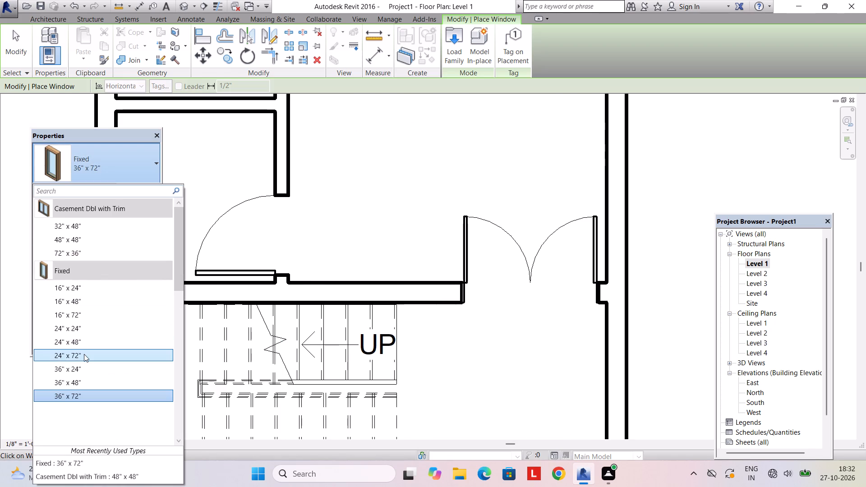
{"action": "left_click", "coordinate": [84, 354]}
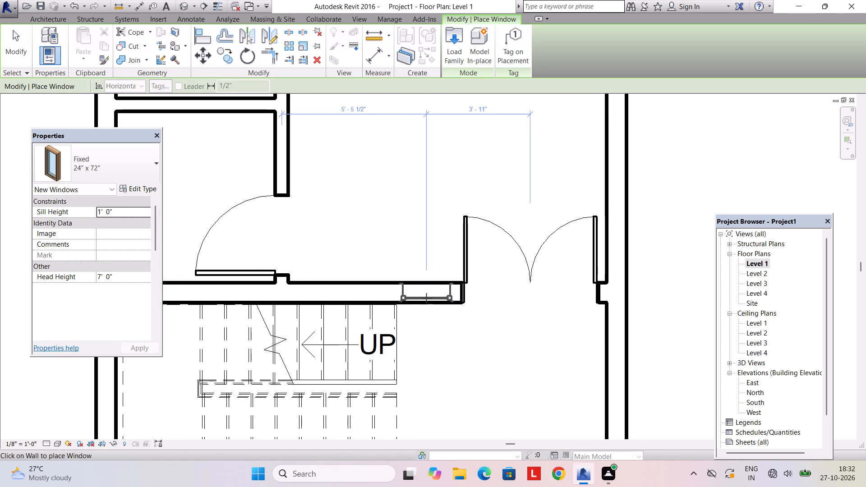
{"action": "left_click", "coordinate": [426, 298]}
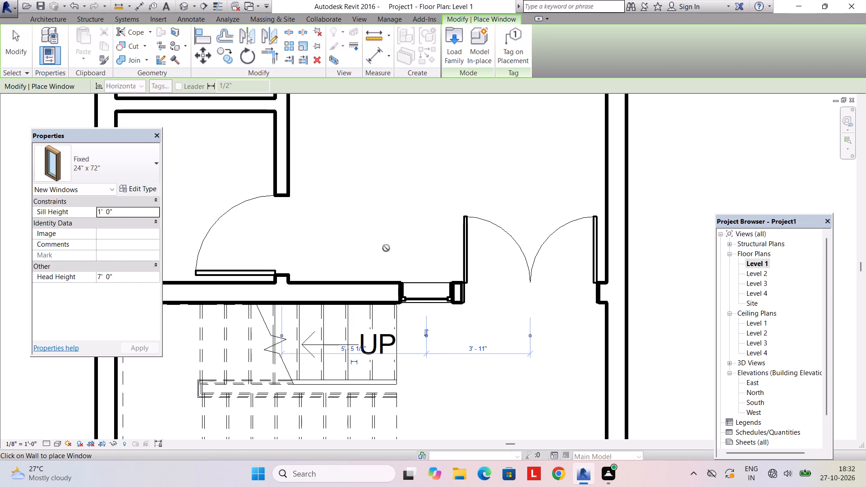
{"action": "scroll", "coordinate": [438, 218], "scroll_direction": "down", "scroll_amount": 3}
{"action": "scroll", "coordinate": [438, 218], "scroll_direction": "up", "scroll_amount": 2}
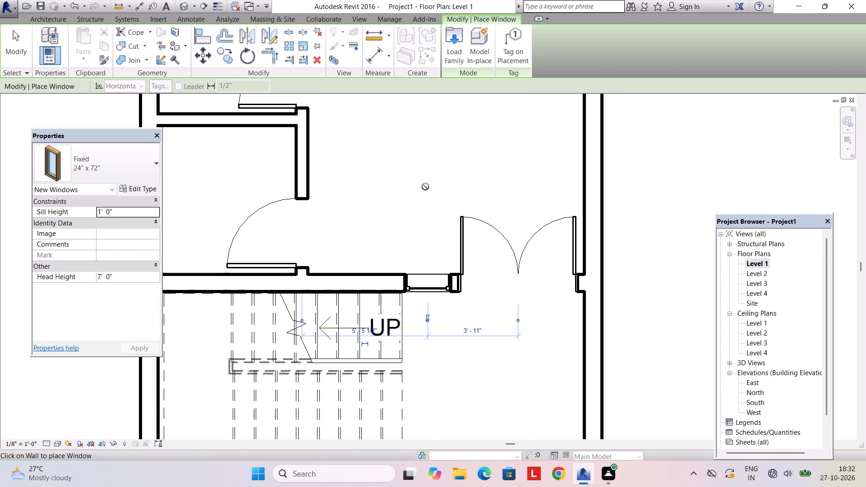
{"action": "key", "text": "Escape"}
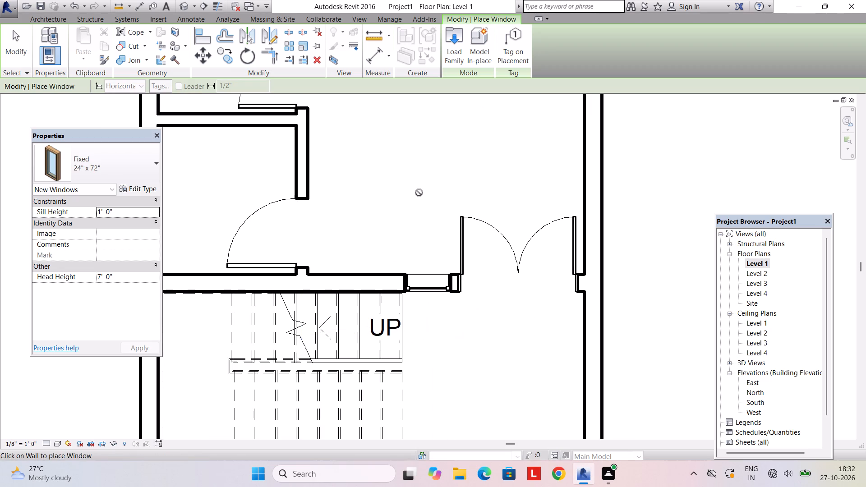
{"action": "scroll", "coordinate": [418, 190], "scroll_direction": "down", "scroll_amount": 3}
{"action": "middle_click_drag", "start_coordinate": [414, 190], "coordinate": [481, 202]}
{"action": "key", "text": "Escape"}
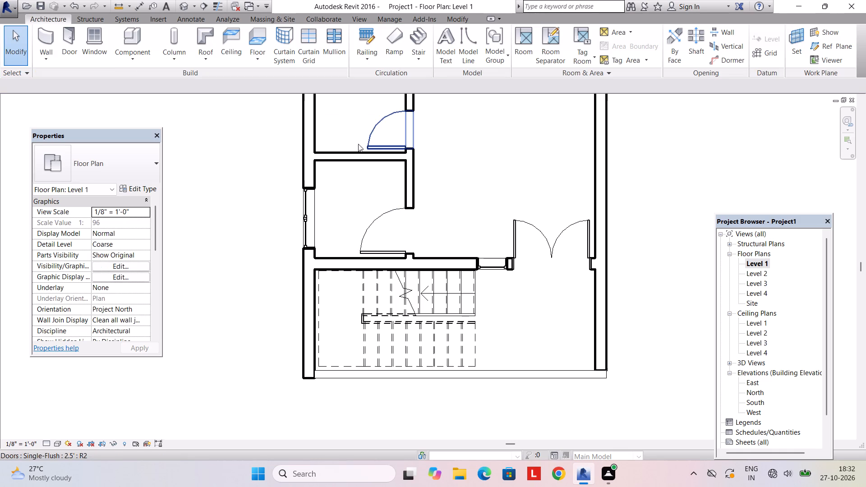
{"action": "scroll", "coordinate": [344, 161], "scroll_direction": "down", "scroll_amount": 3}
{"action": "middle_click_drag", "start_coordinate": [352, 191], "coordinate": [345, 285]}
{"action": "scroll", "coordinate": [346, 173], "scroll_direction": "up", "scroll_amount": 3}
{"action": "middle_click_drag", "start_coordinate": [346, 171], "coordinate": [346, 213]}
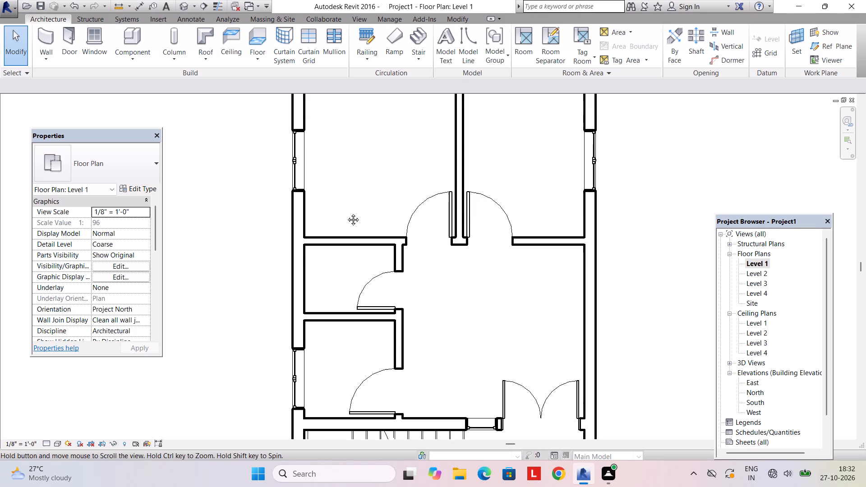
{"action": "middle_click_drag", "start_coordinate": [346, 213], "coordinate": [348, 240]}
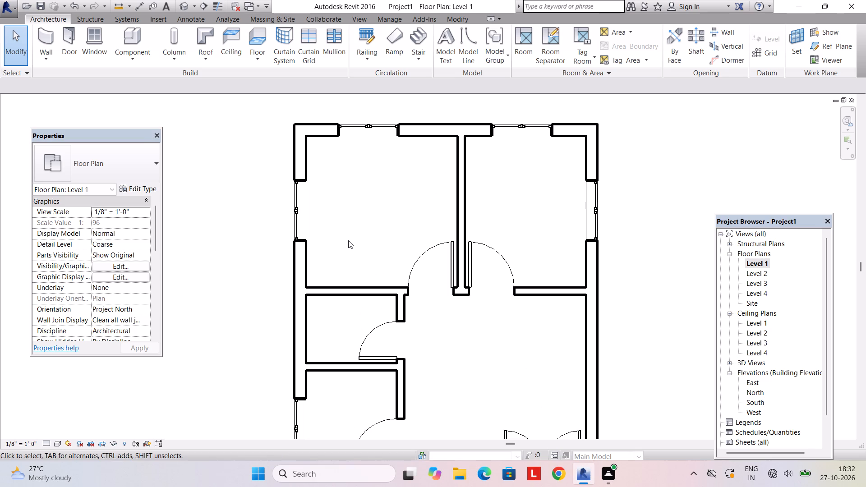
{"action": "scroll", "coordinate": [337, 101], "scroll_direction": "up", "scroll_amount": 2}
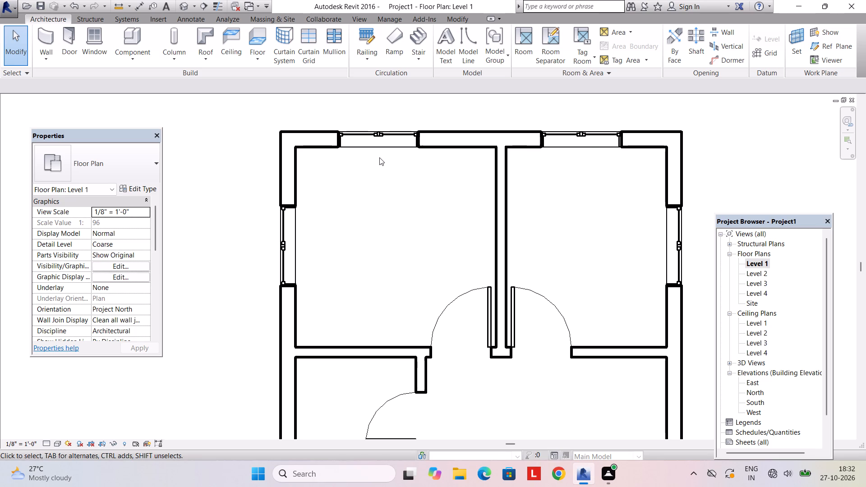
Delete both 48" x 48" double casement windows from the exterior walls of the northwest corner room.
{"action": "scroll", "coordinate": [379, 157], "scroll_direction": "down", "scroll_amount": 2}
{"action": "scroll", "coordinate": [379, 157], "scroll_direction": "up", "scroll_amount": 1}
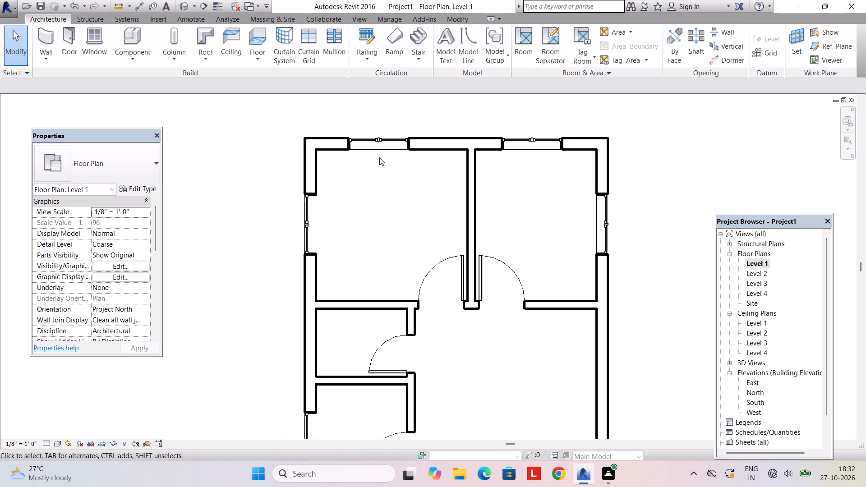
{"action": "left_click", "coordinate": [372, 139]}
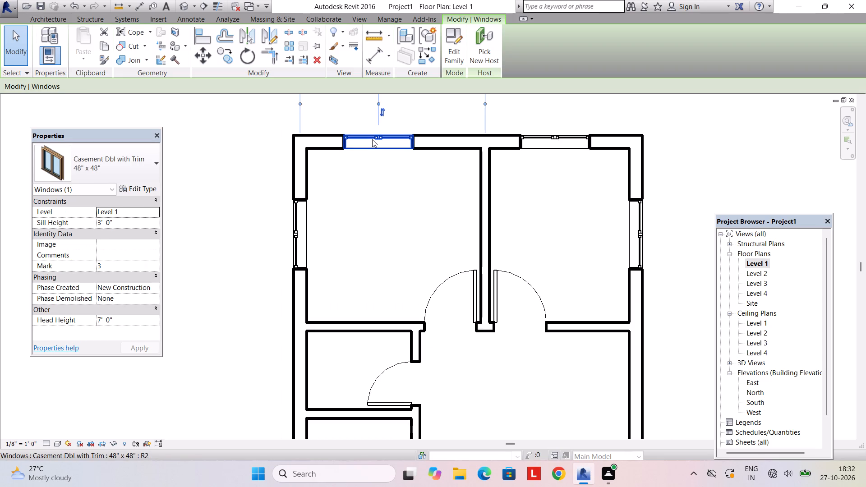
{"action": "key", "text": "Delete"}
{"action": "left_click", "coordinate": [304, 222]}
{"action": "key", "text": "Delete"}
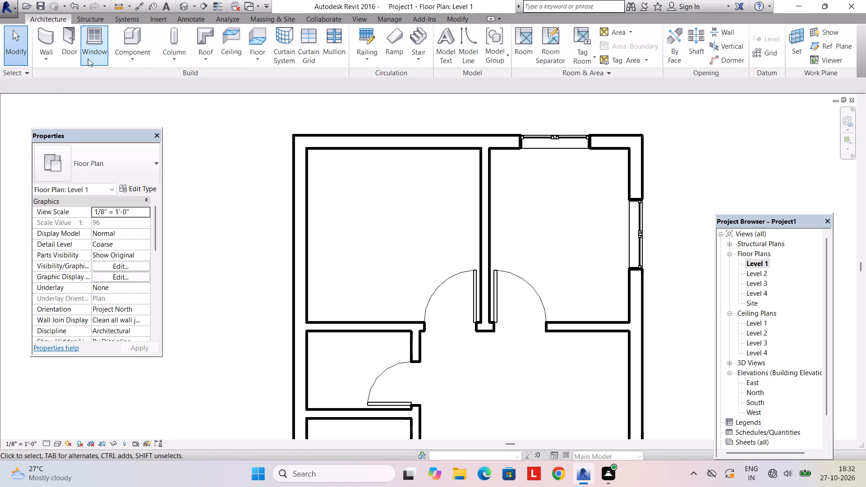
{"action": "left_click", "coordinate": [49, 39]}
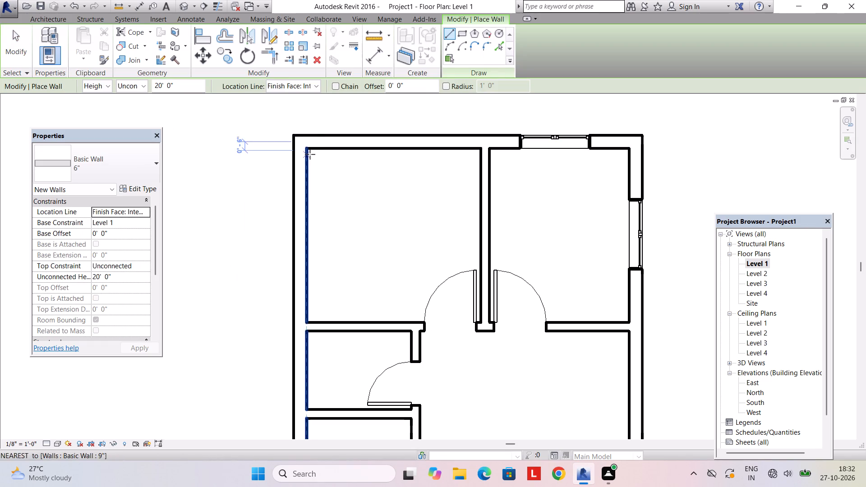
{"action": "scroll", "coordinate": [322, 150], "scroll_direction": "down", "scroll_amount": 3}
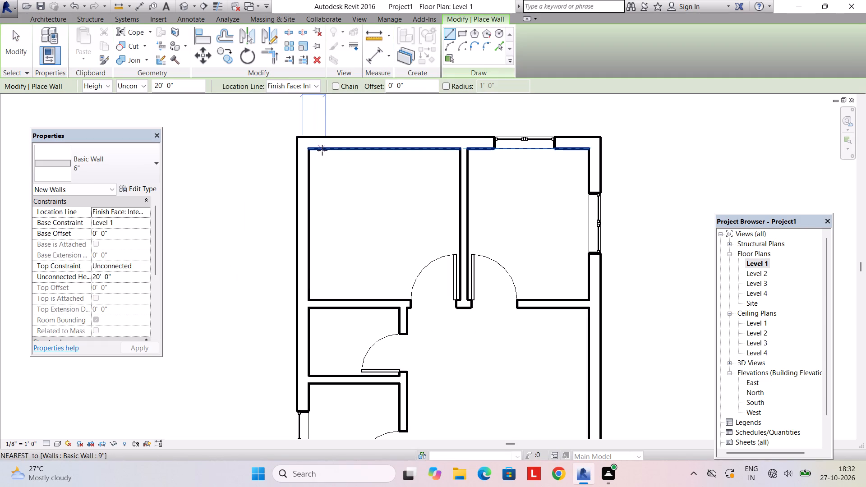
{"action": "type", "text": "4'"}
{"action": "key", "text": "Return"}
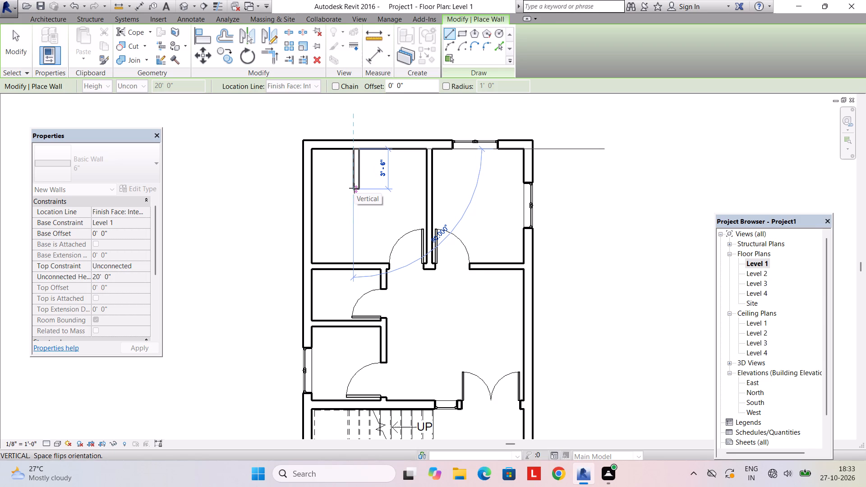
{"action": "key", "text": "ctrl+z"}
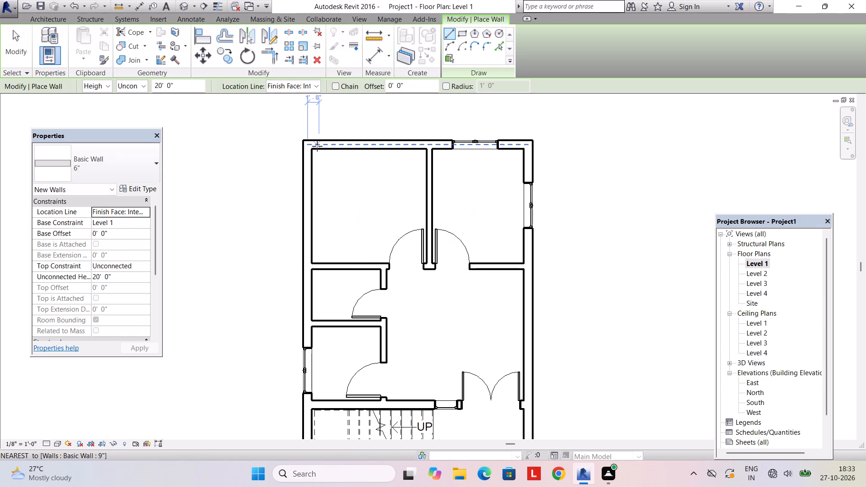
In the northwest room, draw a 6" wall 4' long from the north wall, starting 5' from the corner, and a return wall to the west wall.
{"action": "type", "text": "5'"}
{"action": "key", "text": "Return"}
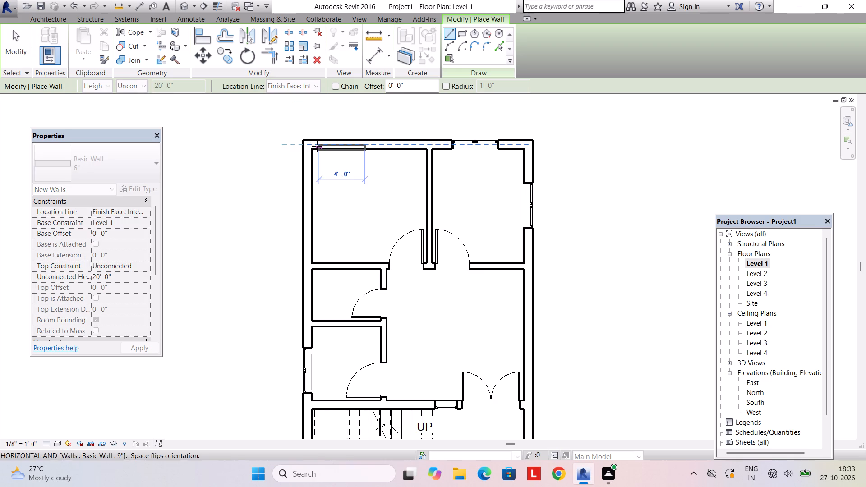
{"action": "type", "text": "4'"}
{"action": "key", "text": "Return"}
{"action": "left_click", "coordinate": [364, 193]}
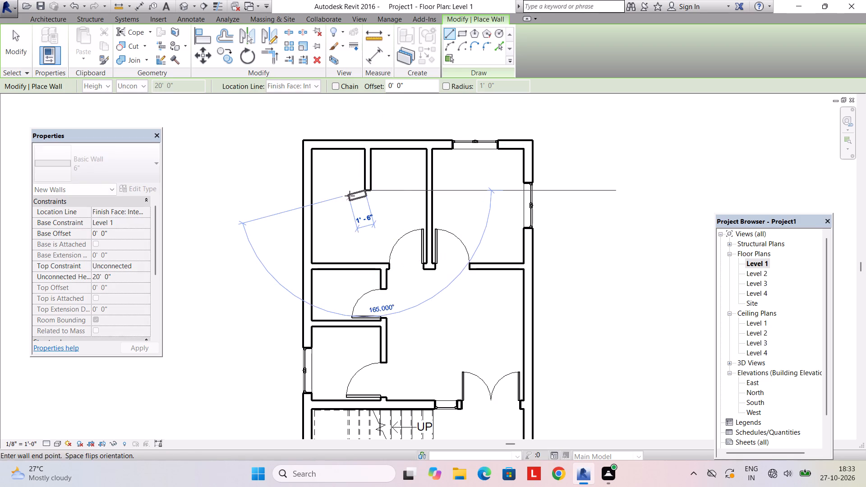
{"action": "left_click", "coordinate": [311, 190]}
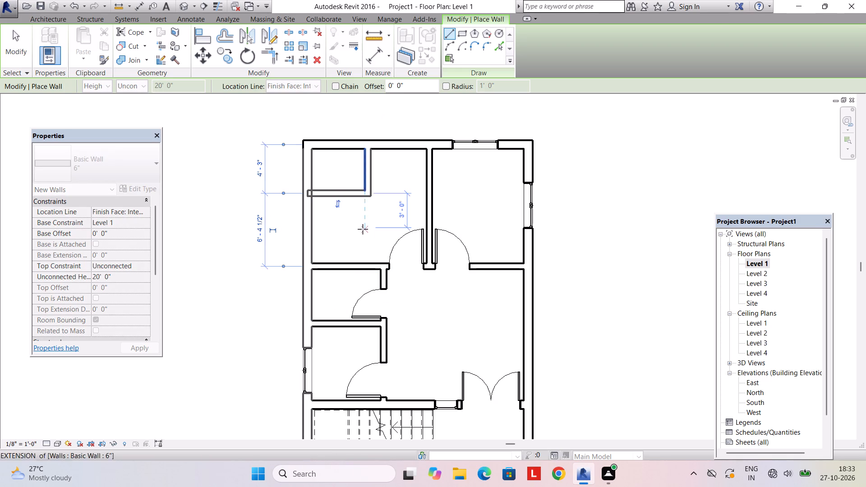
{"action": "key", "text": "Escape"}
{"action": "key", "text": "Escape"}
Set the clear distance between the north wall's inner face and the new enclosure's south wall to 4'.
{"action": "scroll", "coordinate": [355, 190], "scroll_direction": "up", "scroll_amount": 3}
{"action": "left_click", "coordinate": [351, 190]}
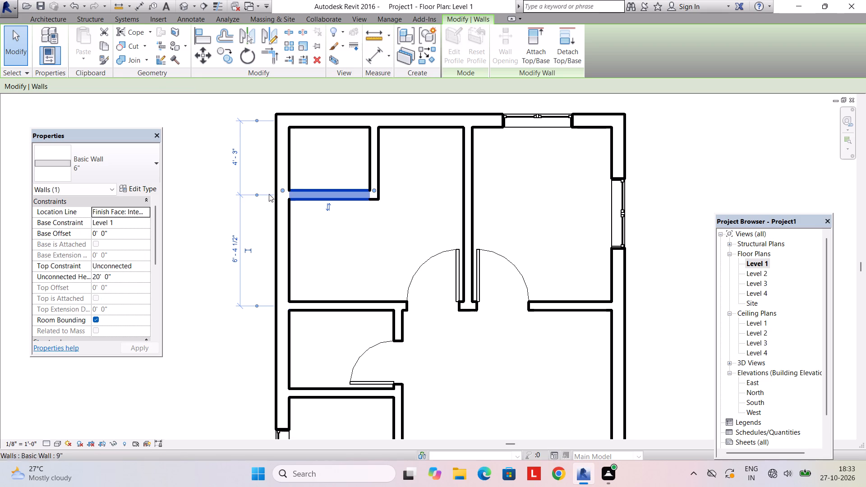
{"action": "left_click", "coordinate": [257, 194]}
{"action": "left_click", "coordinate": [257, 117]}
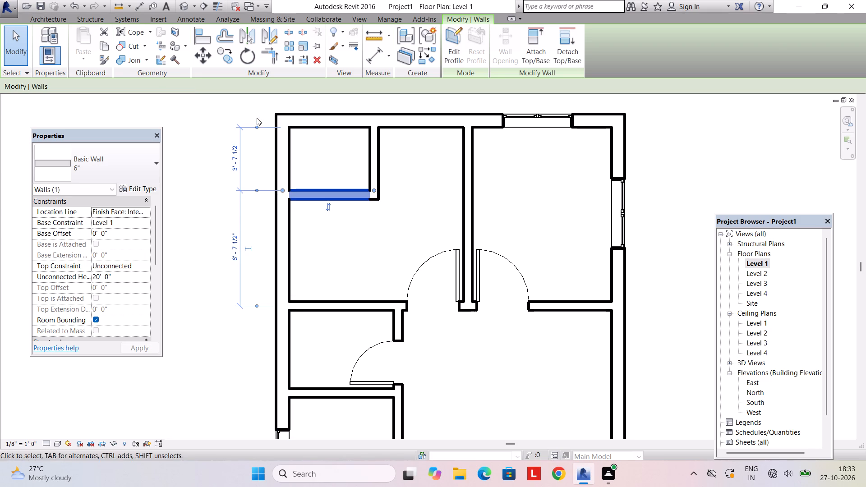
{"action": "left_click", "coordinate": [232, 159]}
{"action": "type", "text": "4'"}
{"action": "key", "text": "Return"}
Set the clear distance between the west wall's inner face and the enclosure's east wall to 5'.
{"action": "left_click", "coordinate": [377, 161]}
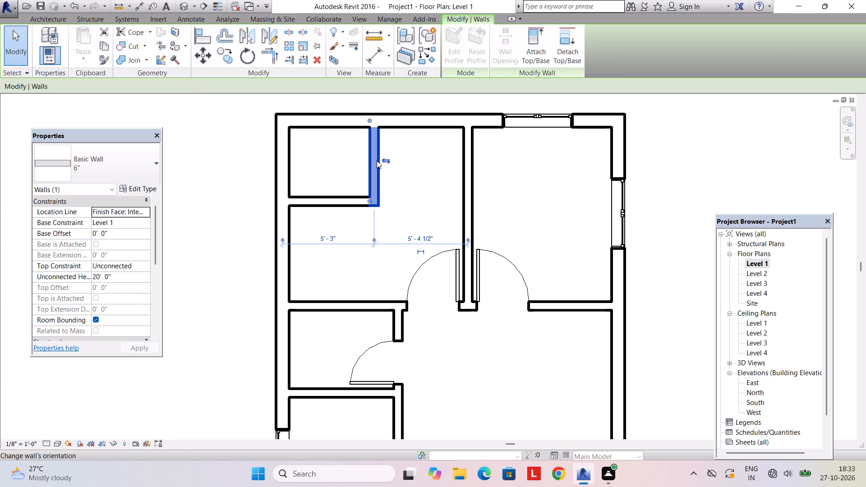
{"action": "left_click", "coordinate": [370, 202]}
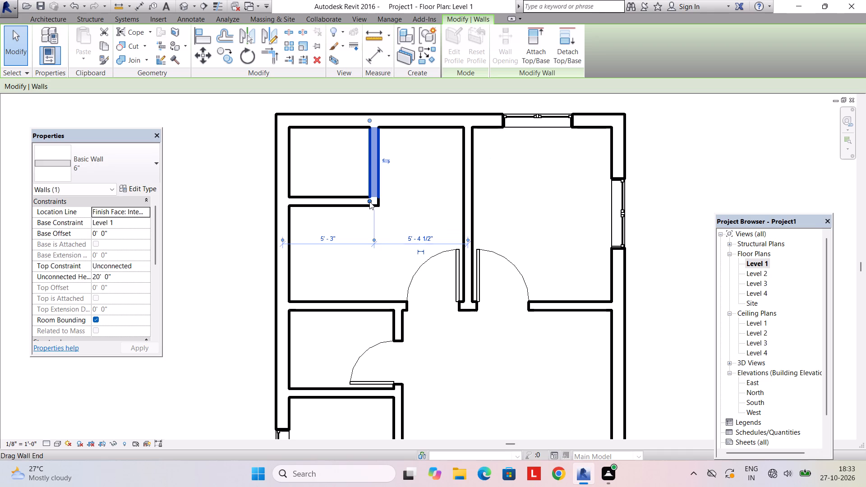
{"action": "left_click", "coordinate": [368, 202]}
{"action": "scroll", "coordinate": [368, 202], "scroll_direction": "up", "scroll_amount": 3}
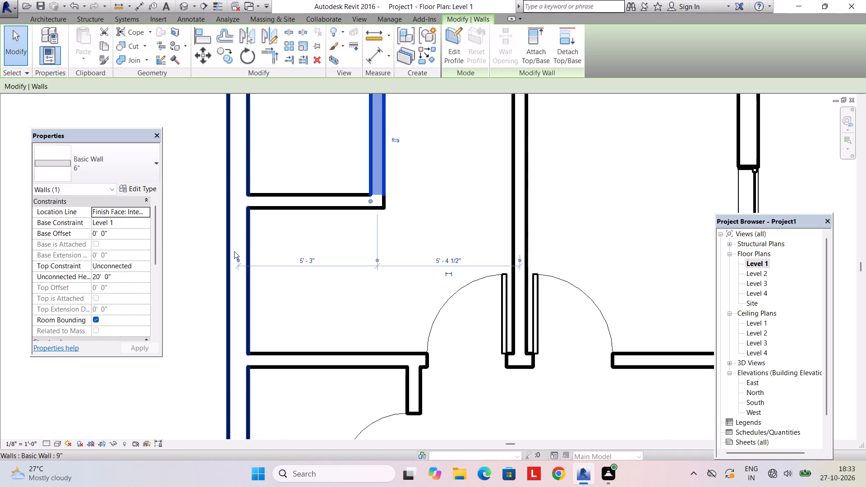
{"action": "left_click", "coordinate": [235, 259]}
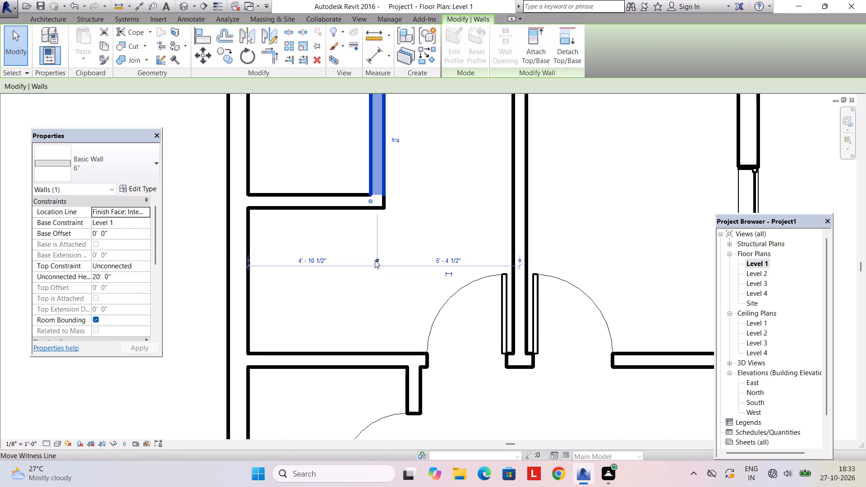
{"action": "left_click", "coordinate": [375, 257]}
{"action": "left_click", "coordinate": [319, 261]}
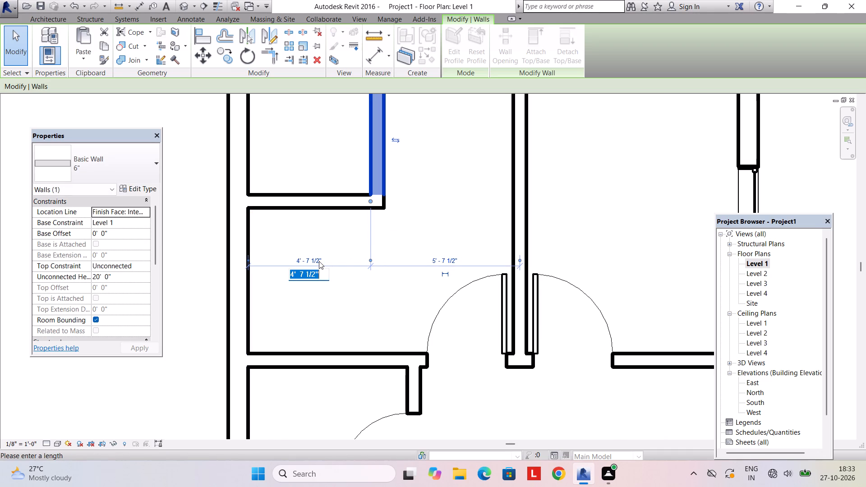
{"action": "type", "text": "5'"}
{"action": "key", "text": "Return"}
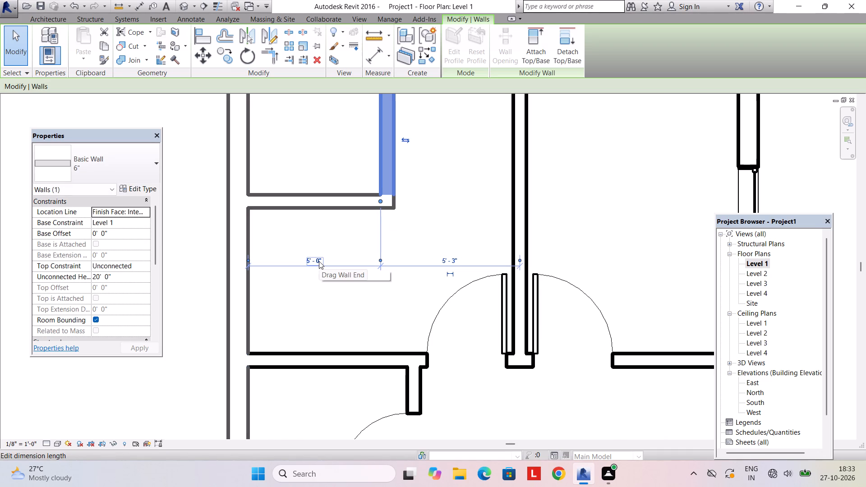
{"action": "key", "text": "Escape"}
In the 3D view, set the unconnected height of the two new enclosure walls to 10'.
{"action": "scroll", "coordinate": [320, 253], "scroll_direction": "down", "scroll_amount": 8}
{"action": "scroll", "coordinate": [337, 234], "scroll_direction": "up", "scroll_amount": 3}
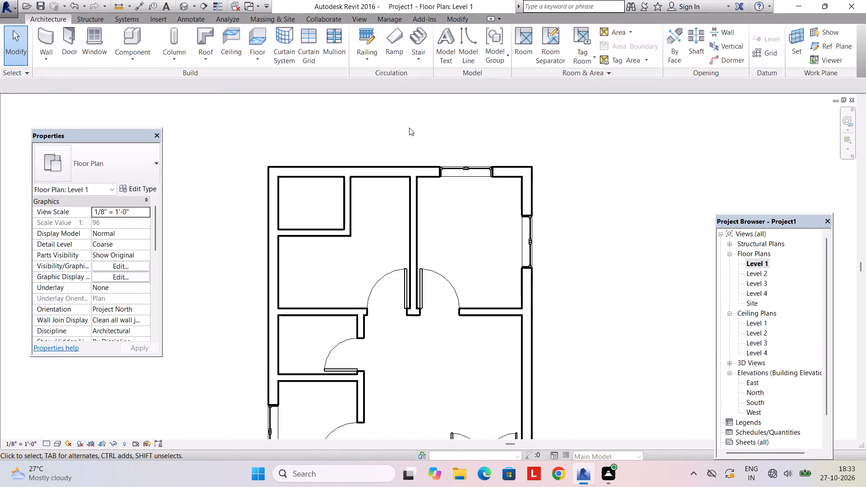
{"action": "left_click", "coordinate": [356, 18]}
{"action": "left_click", "coordinate": [327, 41]}
{"action": "scroll", "coordinate": [396, 208], "scroll_direction": "up", "scroll_amount": 1}
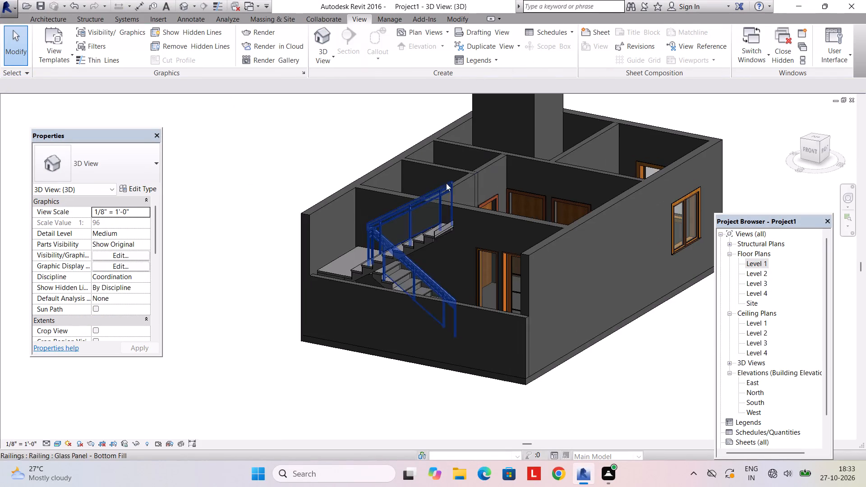
{"action": "scroll", "coordinate": [456, 171], "scroll_direction": "down", "scroll_amount": 4}
{"action": "middle_click_drag", "start_coordinate": [497, 113], "coordinate": [469, 219]}
{"action": "scroll", "coordinate": [473, 205], "scroll_direction": "up", "scroll_amount": 2}
{"action": "left_click", "coordinate": [484, 170]}
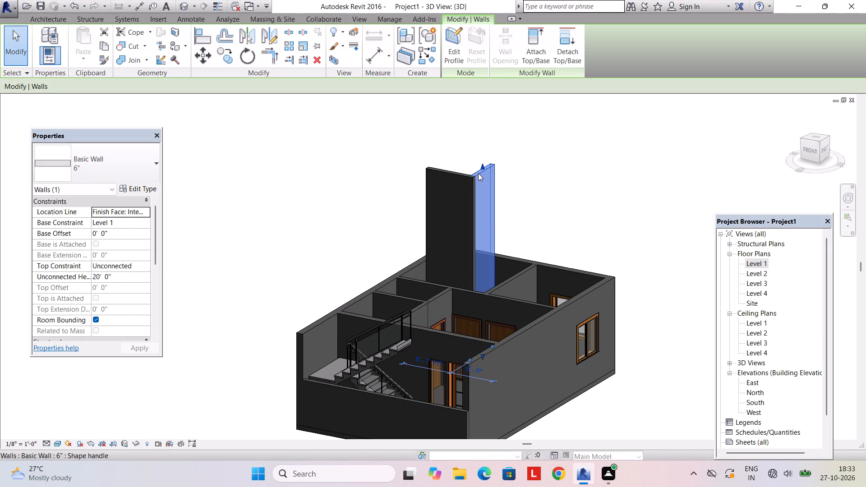
{"action": "left_click", "coordinate": [448, 173], "text": "ctrl"}
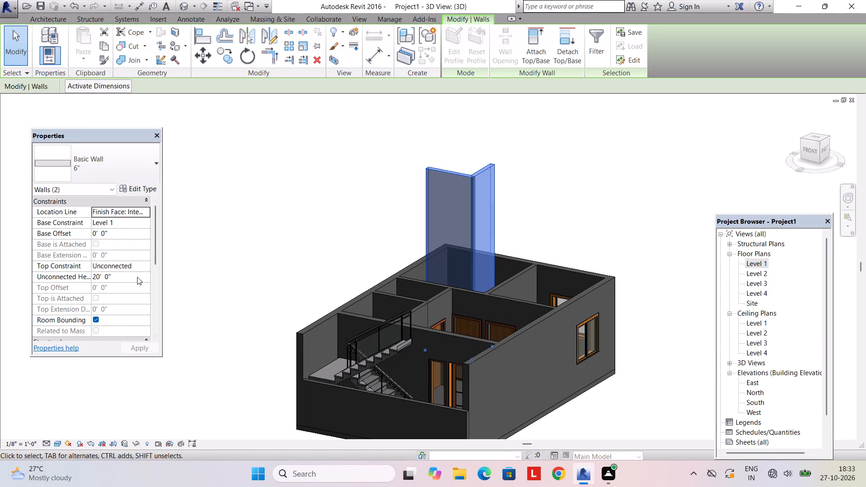
{"action": "left_click", "coordinate": [135, 282]}
{"action": "type", "text": "10'"}
{"action": "key", "text": "Return"}
{"action": "key", "text": "Return"}
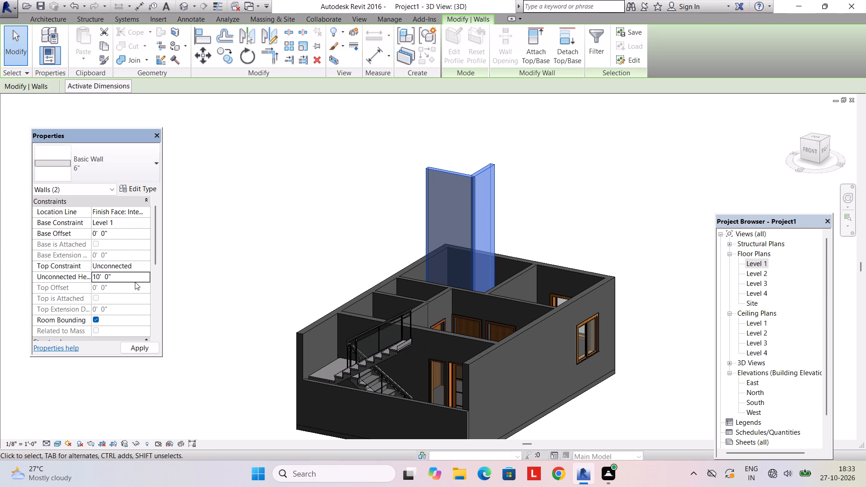
{"action": "key", "text": "Escape"}
{"action": "key", "text": "Escape"}
Inspect the new enclosure in the northwest room and the surrounding rooms in the 3D view.
{"action": "scroll", "coordinate": [430, 276], "scroll_direction": "down", "scroll_amount": 2}
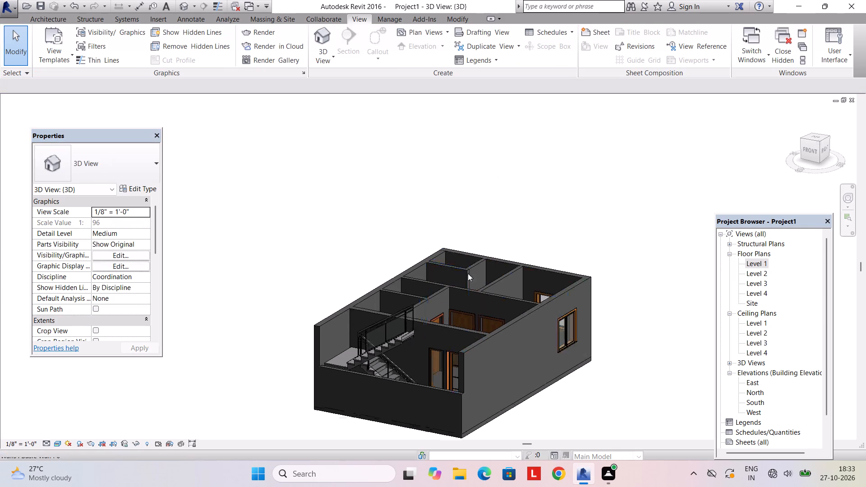
{"action": "scroll", "coordinate": [468, 273], "scroll_direction": "down", "scroll_amount": 2}
{"action": "scroll", "coordinate": [493, 270], "scroll_direction": "up", "scroll_amount": 5}
{"action": "middle_click_drag", "start_coordinate": [421, 285], "coordinate": [484, 376], "text": "shift"}
{"action": "middle_click_drag", "start_coordinate": [396, 290], "coordinate": [397, 380], "text": "shift"}
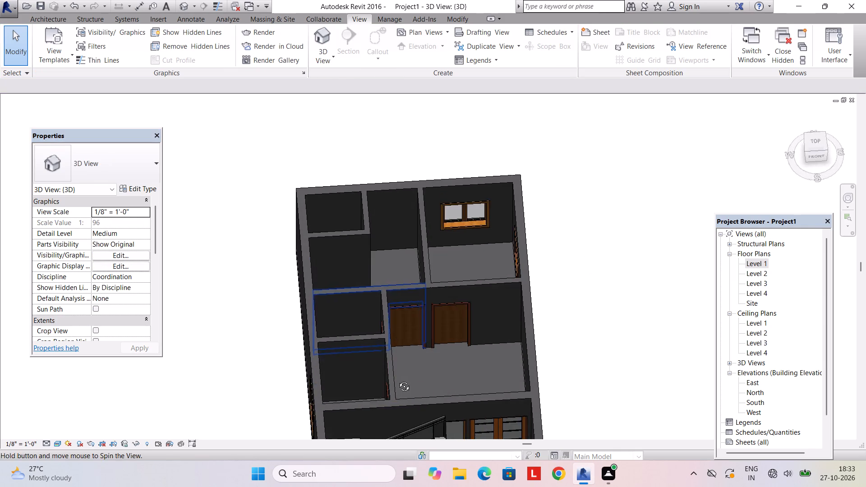
{"action": "middle_click_drag", "start_coordinate": [397, 380], "coordinate": [397, 374], "text": "shift"}
{"action": "middle_click_drag", "start_coordinate": [379, 274], "coordinate": [281, 336], "text": "shift"}
{"action": "scroll", "coordinate": [507, 280], "scroll_direction": "up", "scroll_amount": 3}
{"action": "middle_click_drag", "start_coordinate": [501, 280], "coordinate": [400, 251], "text": "shift"}
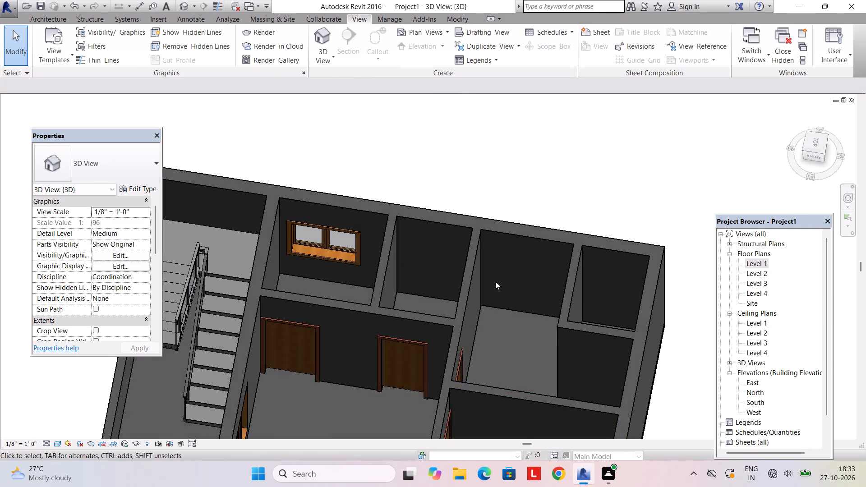
{"action": "scroll", "coordinate": [530, 302], "scroll_direction": "up", "scroll_amount": 2}
{"action": "scroll", "coordinate": [530, 305], "scroll_direction": "down", "scroll_amount": 3}
{"action": "middle_click_drag", "start_coordinate": [528, 312], "coordinate": [645, 316]}
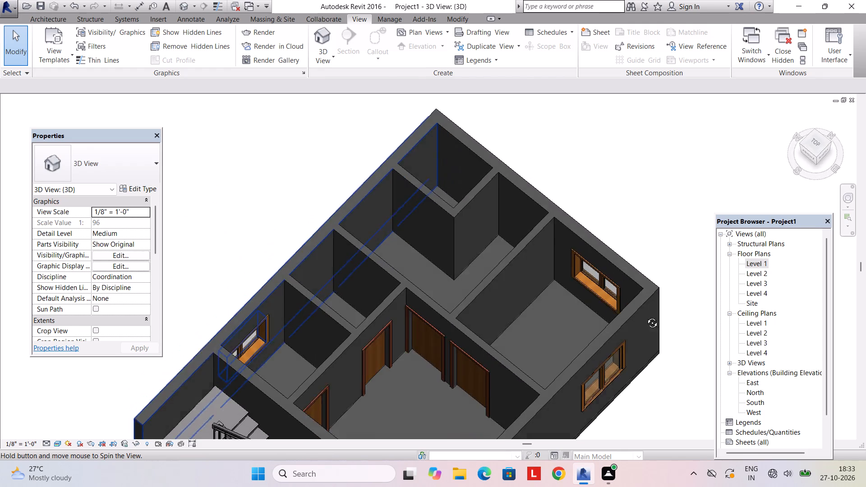
{"action": "middle_click_drag", "start_coordinate": [645, 316], "coordinate": [649, 312]}
In the Level 1 floor plan, set the enclosure's clear depth between the north wall and its south wall to 3'.
{"action": "double_click", "coordinate": [761, 267]}
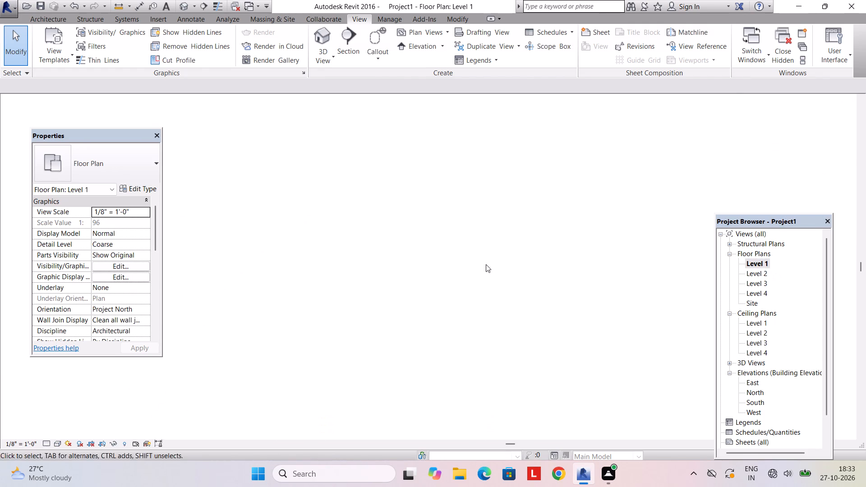
{"action": "scroll", "coordinate": [371, 214], "scroll_direction": "down", "scroll_amount": 2}
{"action": "scroll", "coordinate": [339, 233], "scroll_direction": "up", "scroll_amount": 2}
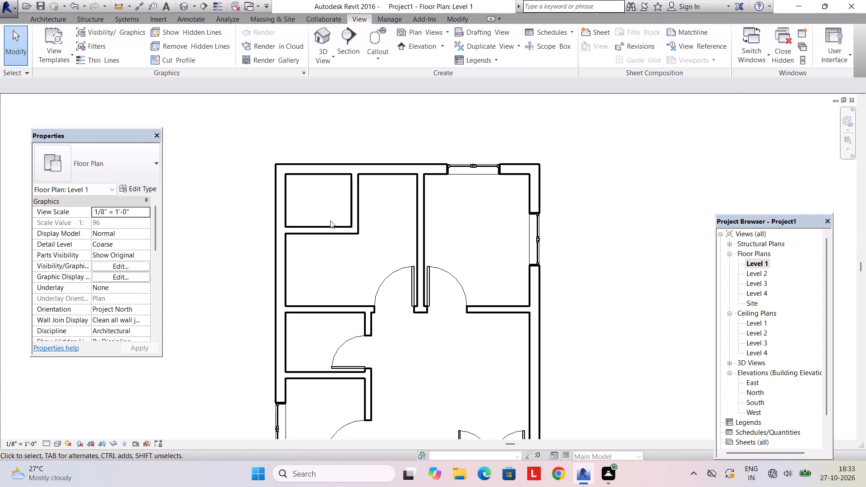
{"action": "left_click", "coordinate": [330, 221]}
{"action": "left_click", "coordinate": [327, 230]}
{"action": "scroll", "coordinate": [276, 232], "scroll_direction": "up", "scroll_amount": 1}
{"action": "left_click", "coordinate": [263, 227]}
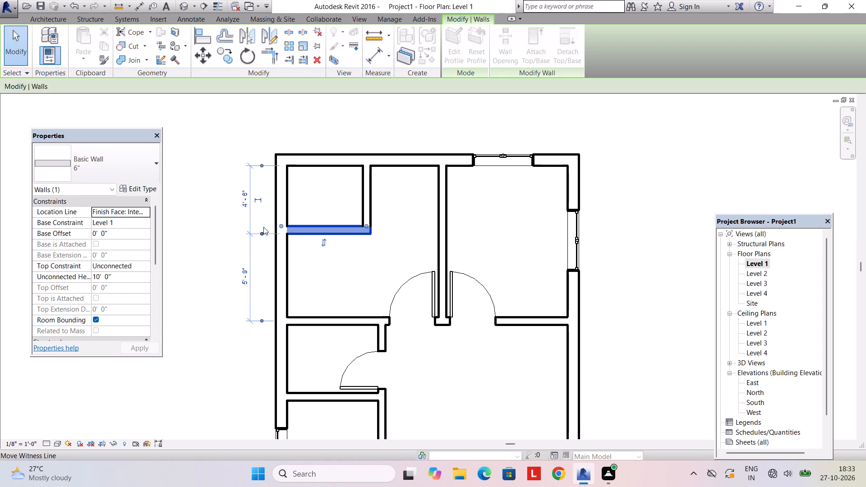
{"action": "left_click", "coordinate": [261, 234]}
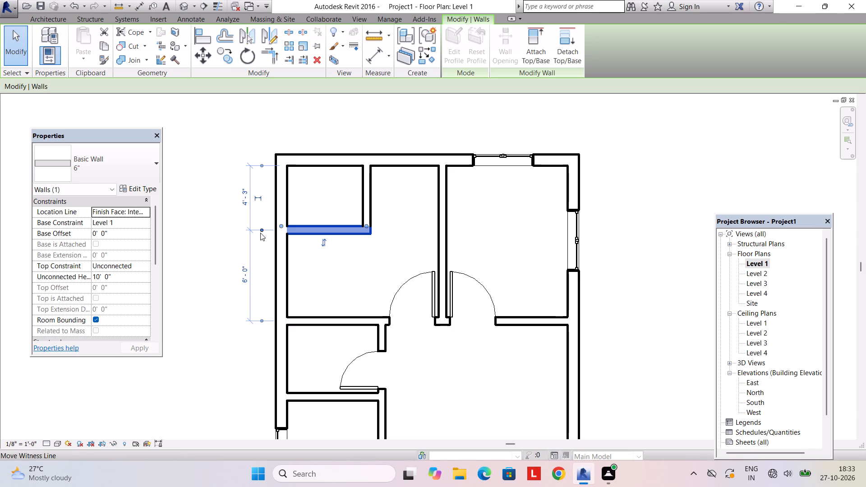
{"action": "left_click", "coordinate": [260, 233]}
{"action": "left_click", "coordinate": [242, 190]}
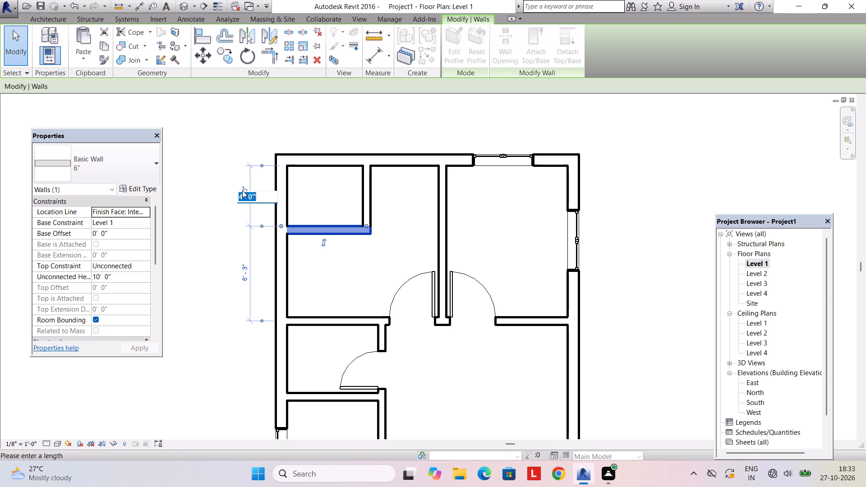
{"action": "type", "text": "3'"}
{"action": "key", "text": "Return"}
{"action": "key", "text": "Return"}
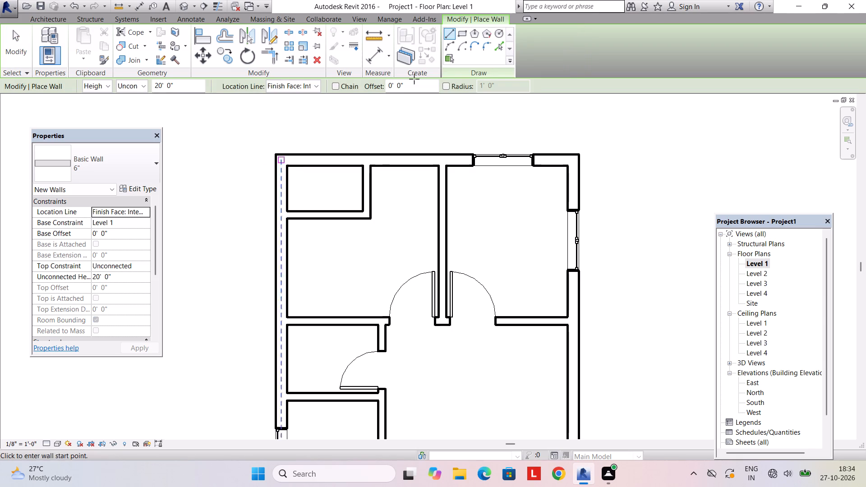
Inspect the northwest enclosure and the surrounding rooms, doors, windows and stair from several sides in the 3D view.
{"action": "left_click", "coordinate": [366, 22]}
{"action": "left_click", "coordinate": [308, 36]}
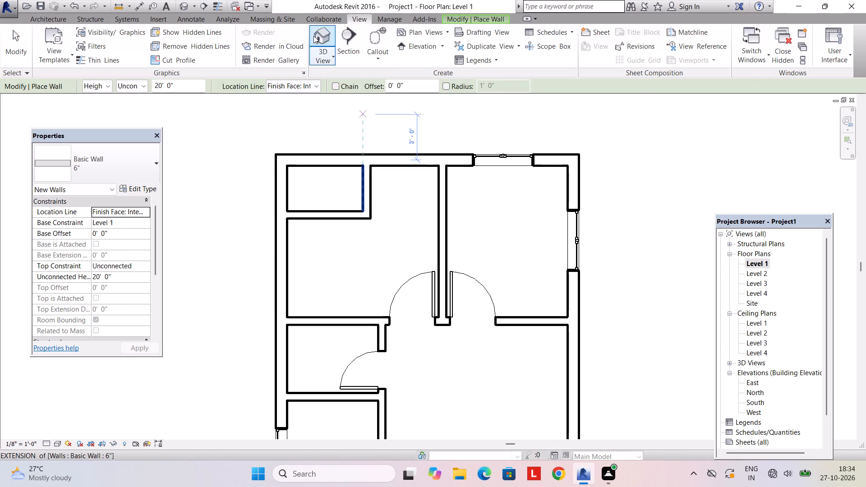
{"action": "left_click", "coordinate": [313, 36]}
{"action": "scroll", "coordinate": [489, 202], "scroll_direction": "down", "scroll_amount": 2}
{"action": "scroll", "coordinate": [486, 211], "scroll_direction": "up", "scroll_amount": 6}
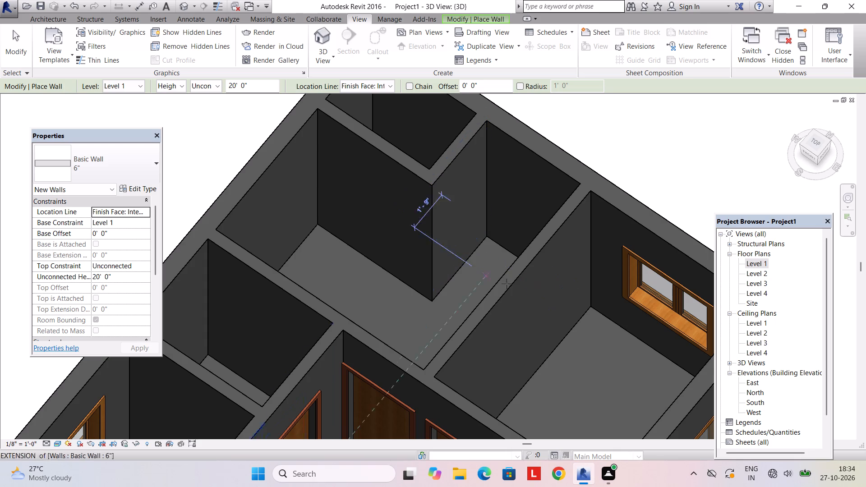
{"action": "middle_click_drag", "start_coordinate": [447, 304], "coordinate": [512, 298], "text": "shift"}
{"action": "scroll", "coordinate": [407, 291], "scroll_direction": "down", "scroll_amount": 4}
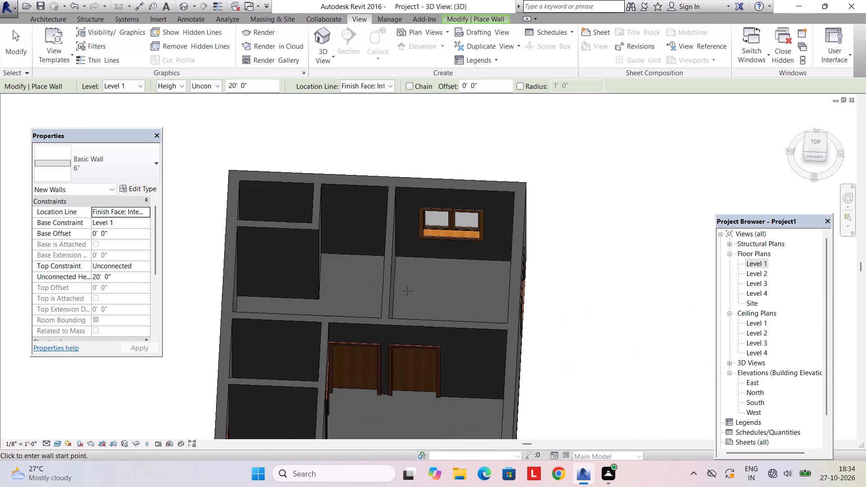
{"action": "middle_click_drag", "start_coordinate": [347, 291], "coordinate": [386, 292]}
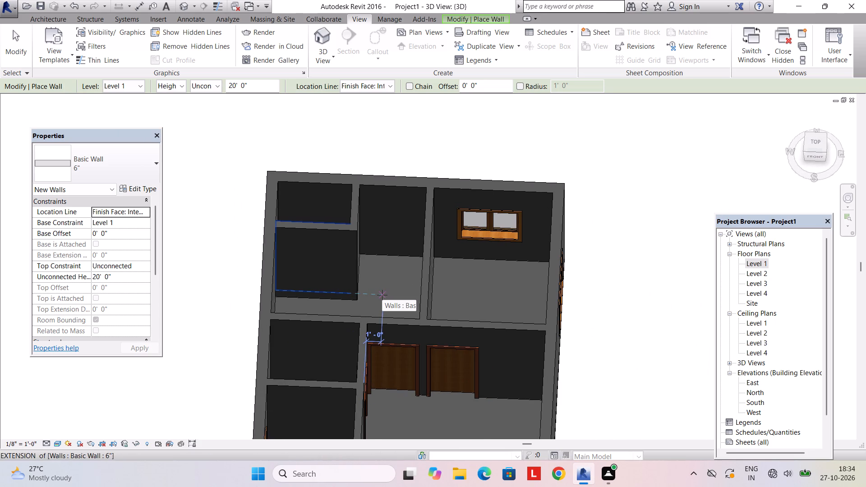
{"action": "middle_click_drag", "start_coordinate": [421, 289], "coordinate": [273, 294], "text": "shift"}
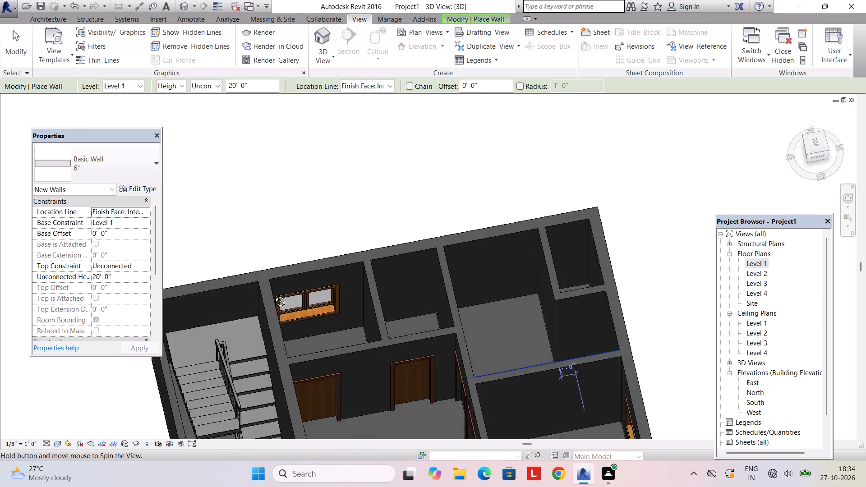
{"action": "middle_click_drag", "start_coordinate": [273, 294], "coordinate": [262, 287], "text": "shift"}
{"action": "scroll", "coordinate": [621, 346], "scroll_direction": "down", "scroll_amount": 3}
{"action": "middle_click_drag", "start_coordinate": [598, 353], "coordinate": [530, 316]}
{"action": "middle_click_drag", "start_coordinate": [528, 312], "coordinate": [433, 270], "text": "shift"}
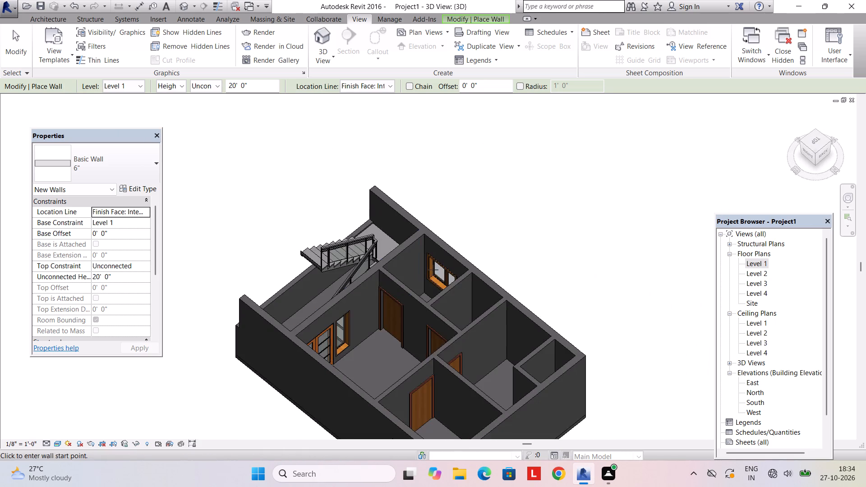
{"action": "scroll", "coordinate": [514, 336], "scroll_direction": "up", "scroll_amount": 6}
{"action": "middle_click_drag", "start_coordinate": [512, 326], "coordinate": [435, 224]}
{"action": "middle_click_drag", "start_coordinate": [432, 266], "coordinate": [487, 316]}
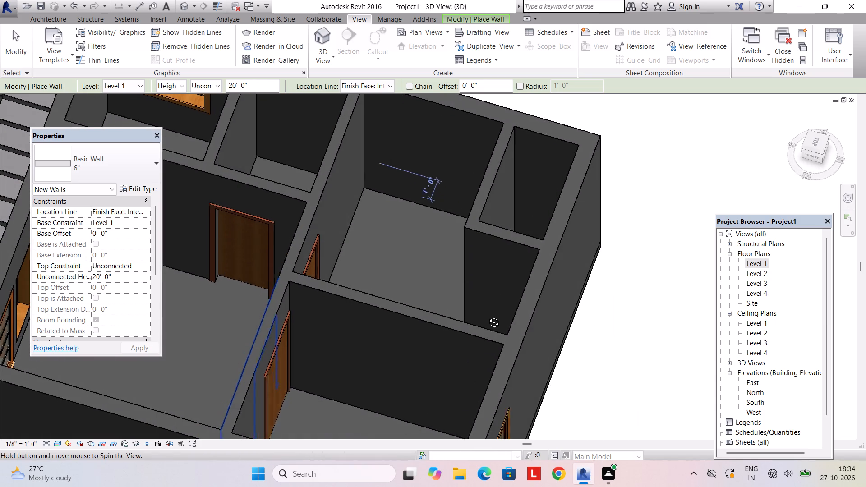
{"action": "middle_click_drag", "start_coordinate": [487, 316], "coordinate": [493, 320]}
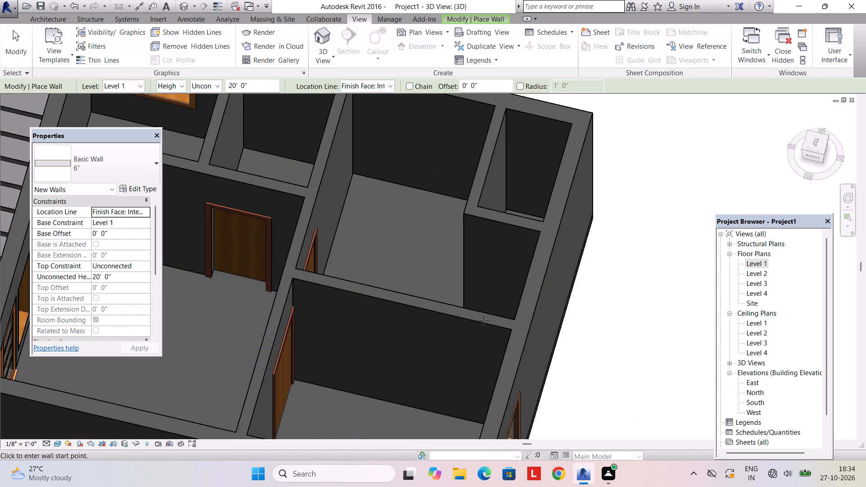
{"action": "scroll", "coordinate": [466, 303], "scroll_direction": "down", "scroll_amount": 4}
{"action": "middle_click_drag", "start_coordinate": [464, 302], "coordinate": [595, 262]}
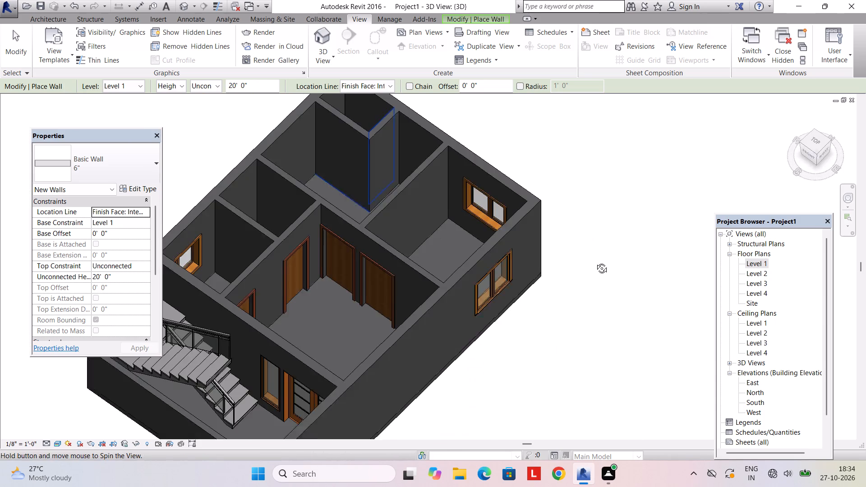
{"action": "middle_click_drag", "start_coordinate": [595, 262], "coordinate": [599, 258]}
{"action": "middle_click_drag", "start_coordinate": [421, 243], "coordinate": [518, 243]}
{"action": "middle_click_drag", "start_coordinate": [427, 256], "coordinate": [347, 256]}
{"action": "scroll", "coordinate": [382, 238], "scroll_direction": "up", "scroll_amount": 5}
{"action": "scroll", "coordinate": [416, 230], "scroll_direction": "down", "scroll_amount": 4}
{"action": "middle_click_drag", "start_coordinate": [455, 238], "coordinate": [325, 255]}
{"action": "scroll", "coordinate": [459, 257], "scroll_direction": "down", "scroll_amount": 4}
{"action": "middle_click_drag", "start_coordinate": [457, 257], "coordinate": [620, 261]}
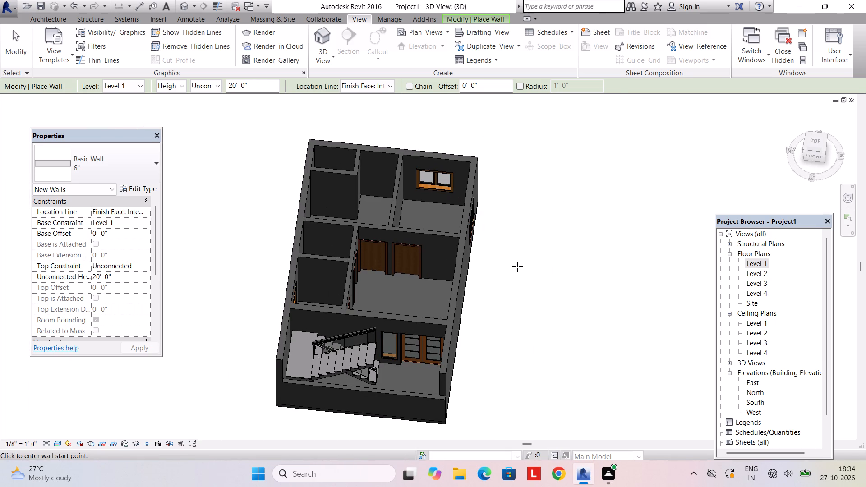
{"action": "middle_click_drag", "start_coordinate": [433, 256], "coordinate": [281, 272], "text": "shift"}
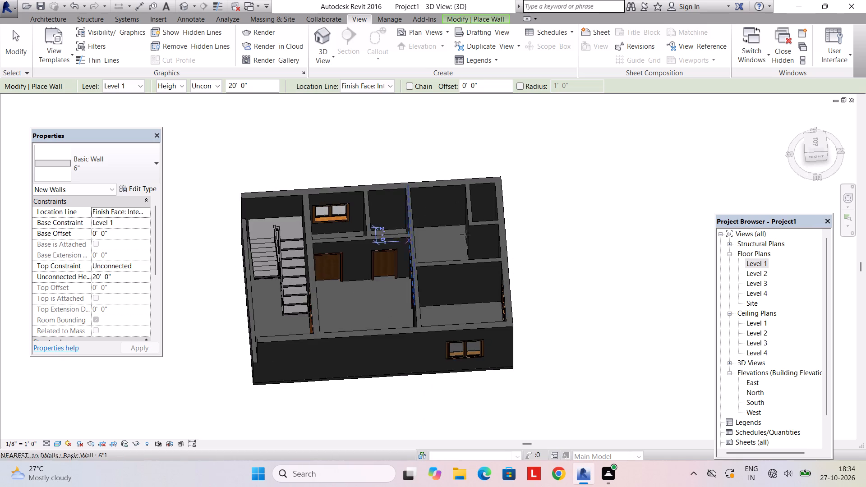
{"action": "scroll", "coordinate": [468, 231], "scroll_direction": "up", "scroll_amount": 5}
{"action": "middle_click_drag", "start_coordinate": [463, 239], "coordinate": [438, 289], "text": "shift"}
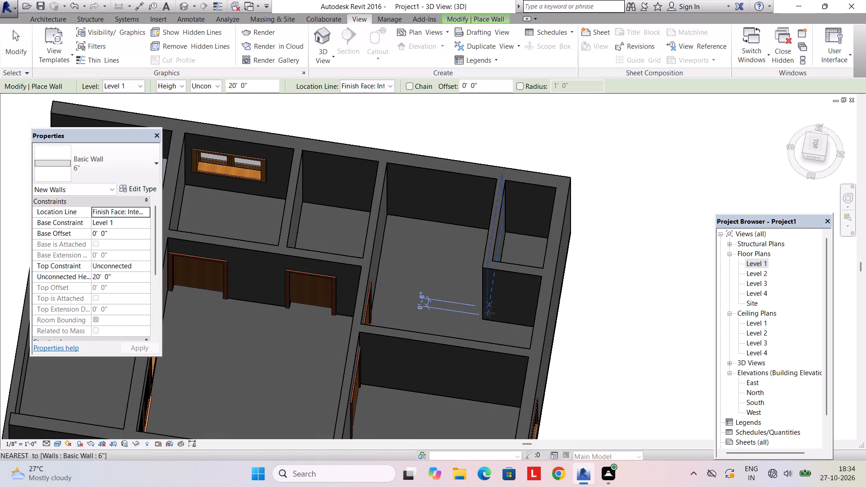
In the Level 1 floor plan, load the Bed-Box family from the US Imperial library's Furniture > Beds folder for component placement.
{"action": "double_click", "coordinate": [757, 258]}
{"action": "scroll", "coordinate": [507, 236], "scroll_direction": "down", "scroll_amount": 4}
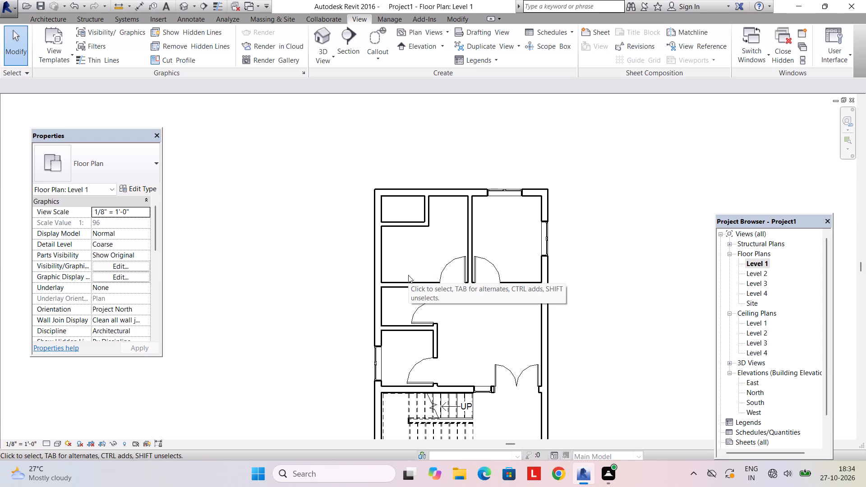
{"action": "left_click", "coordinate": [64, 19]}
{"action": "left_click", "coordinate": [125, 54]}
{"action": "left_click", "coordinate": [160, 79]}
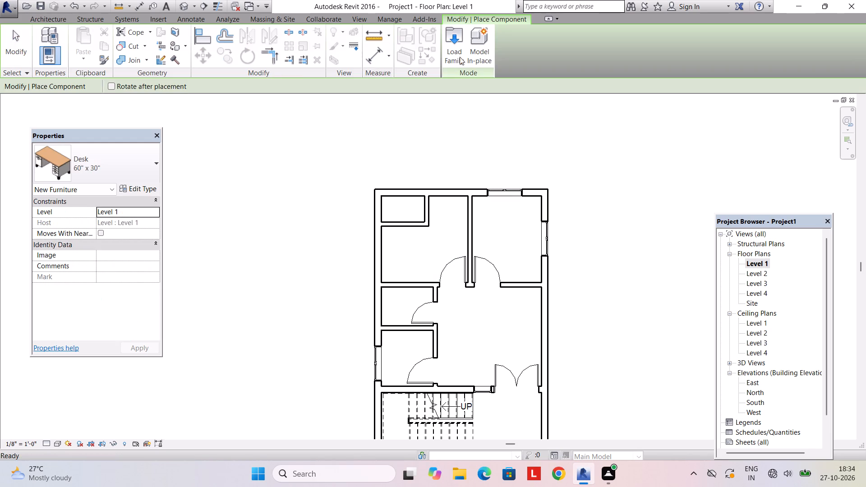
{"action": "left_click", "coordinate": [460, 57]}
{"action": "left_click", "coordinate": [412, 120]}
{"action": "double_click", "coordinate": [384, 185]}
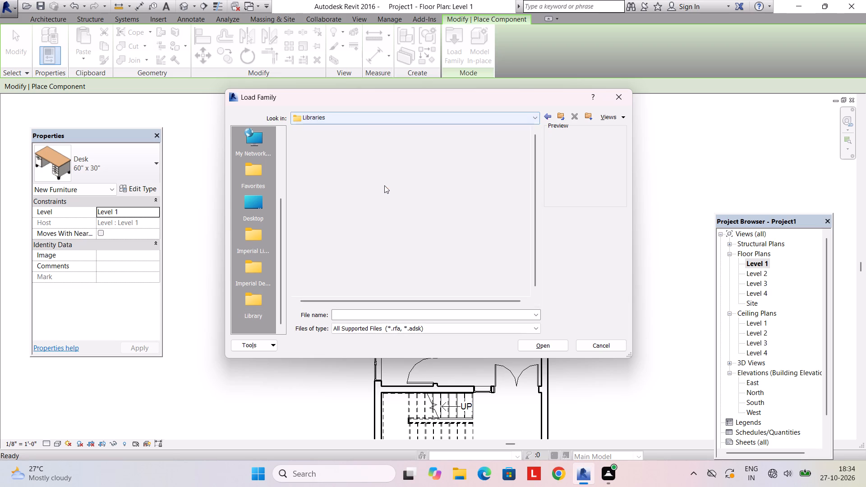
{"action": "double_click", "coordinate": [374, 166]}
{"action": "scroll", "coordinate": [372, 222], "scroll_direction": "down", "scroll_amount": 3}
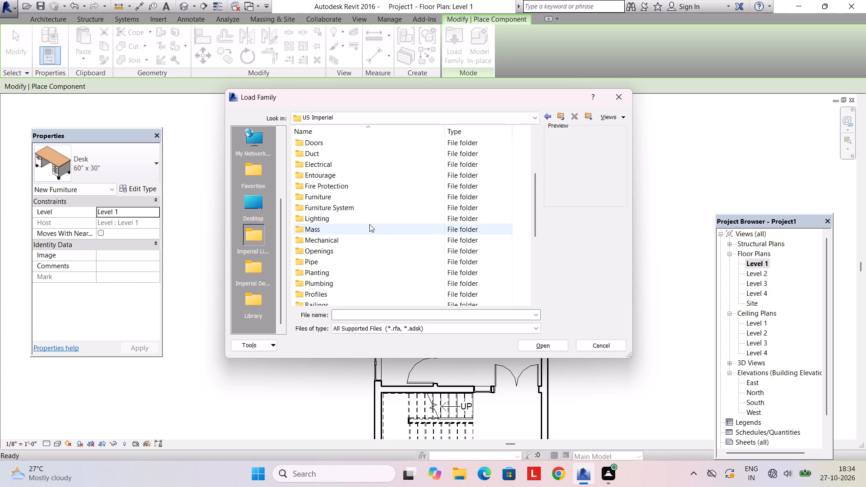
{"action": "double_click", "coordinate": [363, 198]}
{"action": "double_click", "coordinate": [347, 145]}
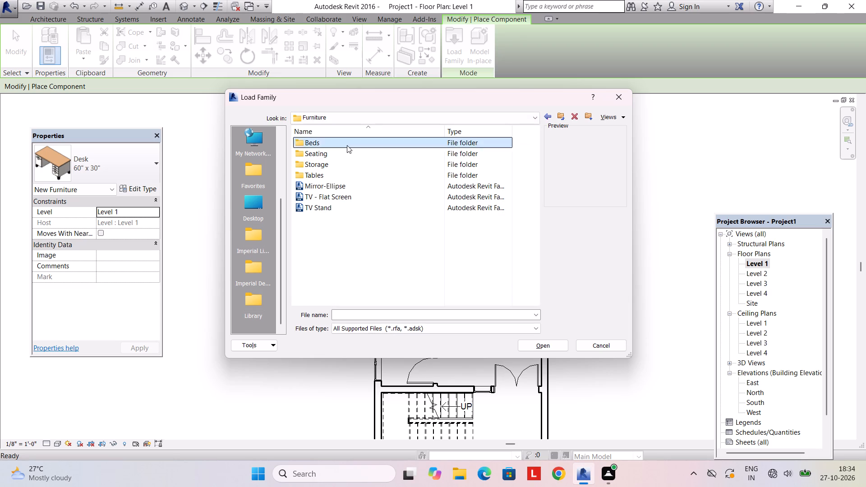
{"action": "left_click", "coordinate": [347, 145]}
{"action": "left_click", "coordinate": [535, 346]}
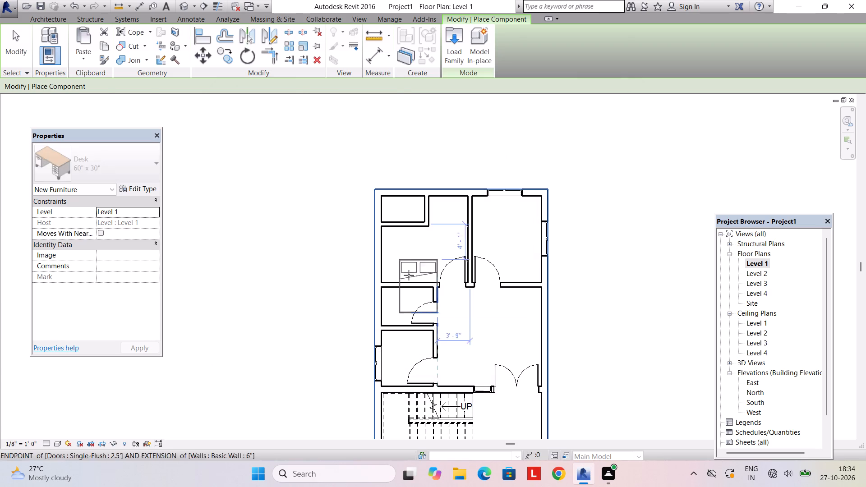
Place a Double 53" x 74" Bed-Box in the northwest room below the enclosure, rotated with its pillows toward the west wall.
{"action": "key", "text": "space"}
{"action": "key", "text": "space"}
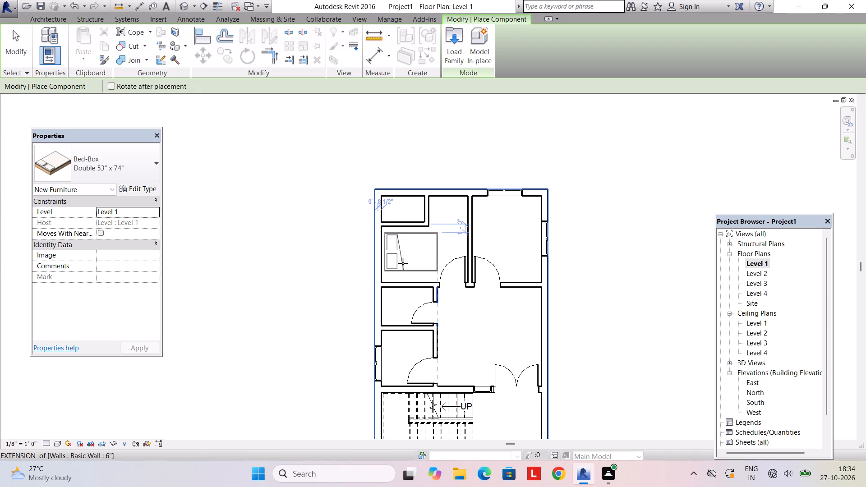
{"action": "scroll", "coordinate": [403, 263], "scroll_direction": "up", "scroll_amount": 5}
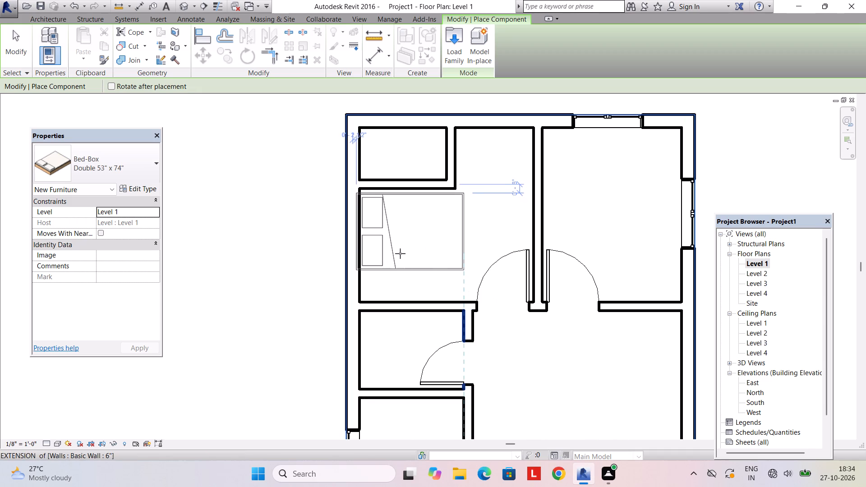
{"action": "scroll", "coordinate": [404, 256], "scroll_direction": "up", "scroll_amount": 5}
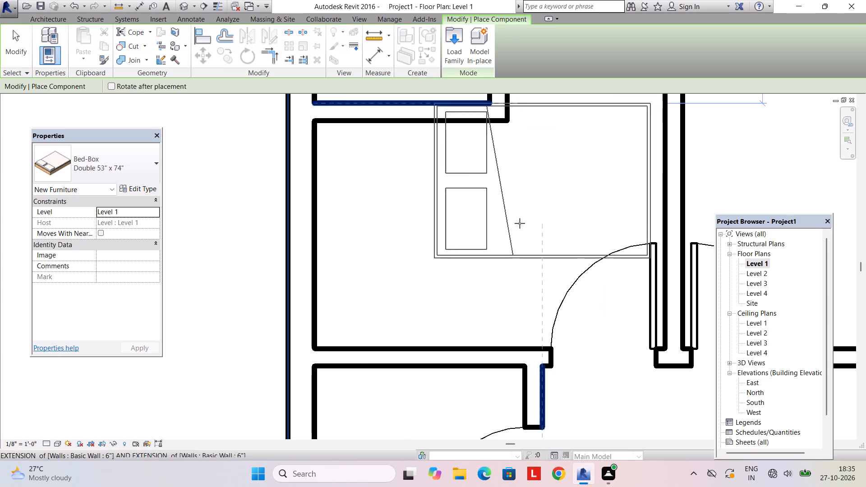
{"action": "scroll", "coordinate": [520, 223], "scroll_direction": "down", "scroll_amount": 4}
{"action": "key", "text": "space"}
{"action": "key", "text": "space"}
{"action": "key", "text": "space"}
{"action": "key", "text": "space"}
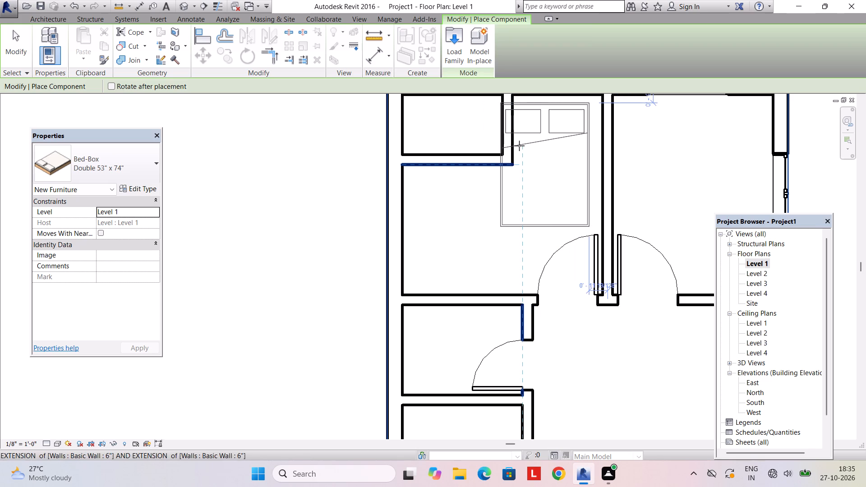
{"action": "key", "text": "space"}
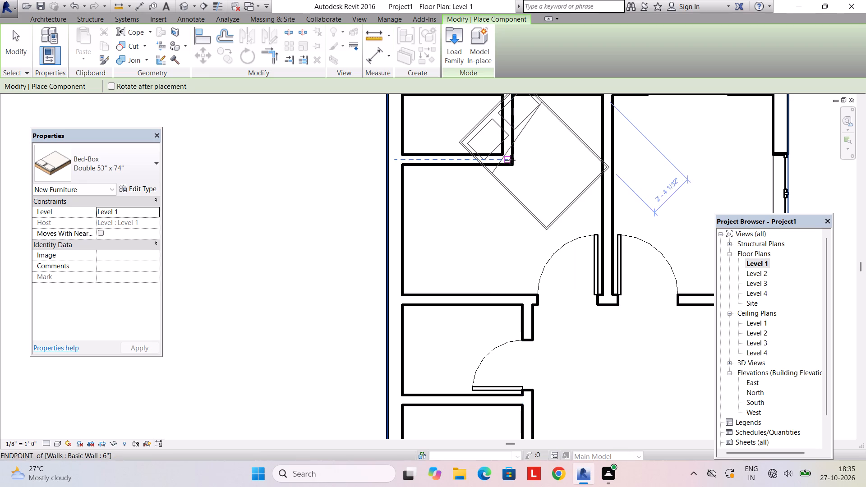
{"action": "key", "text": "space"}
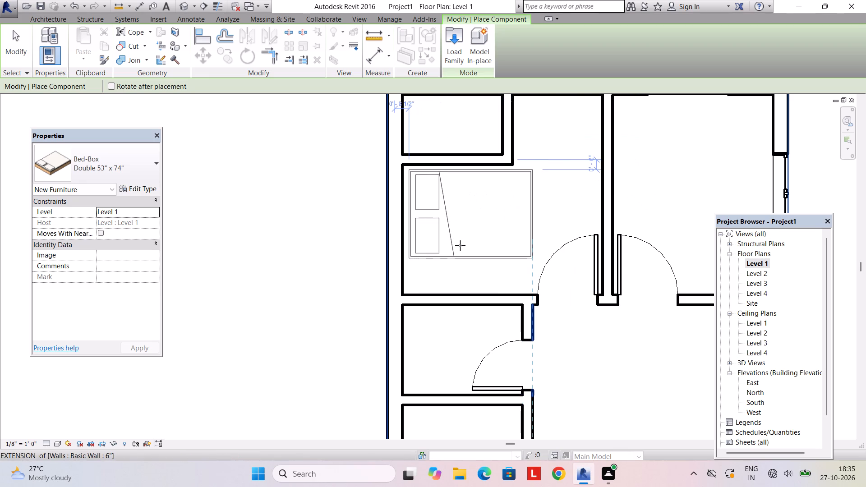
{"action": "scroll", "coordinate": [460, 246], "scroll_direction": "up", "scroll_amount": 2}
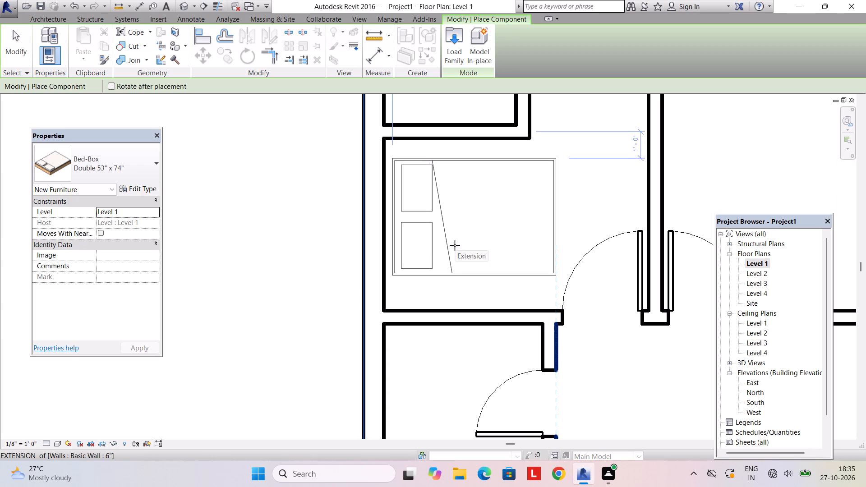
{"action": "scroll", "coordinate": [454, 255], "scroll_direction": "up", "scroll_amount": 5}
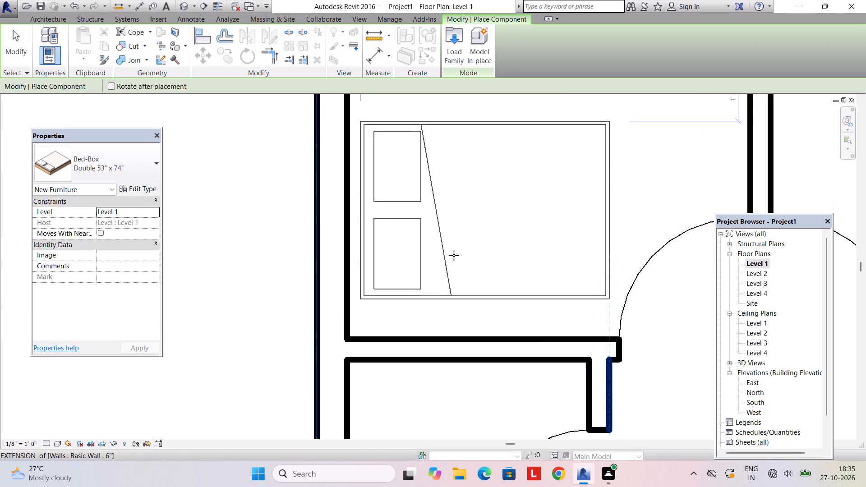
{"action": "scroll", "coordinate": [454, 255], "scroll_direction": "up", "scroll_amount": 1}
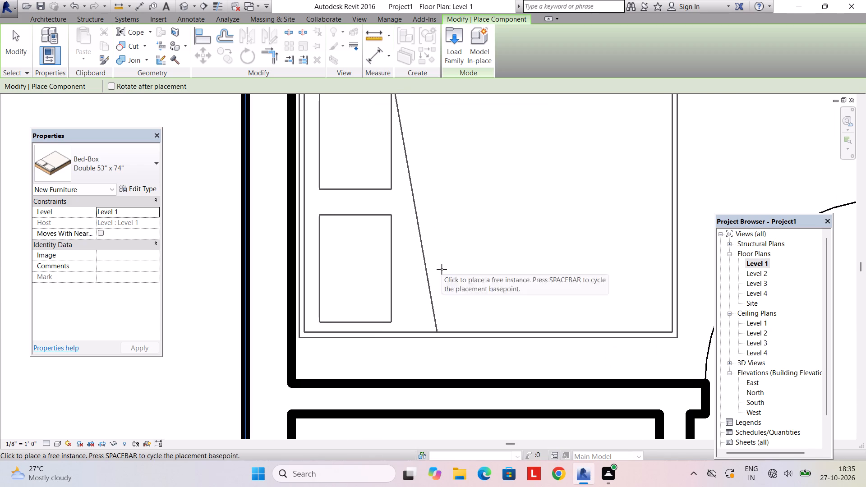
{"action": "left_click", "coordinate": [444, 271]}
{"action": "scroll", "coordinate": [466, 258], "scroll_direction": "down", "scroll_amount": 5}
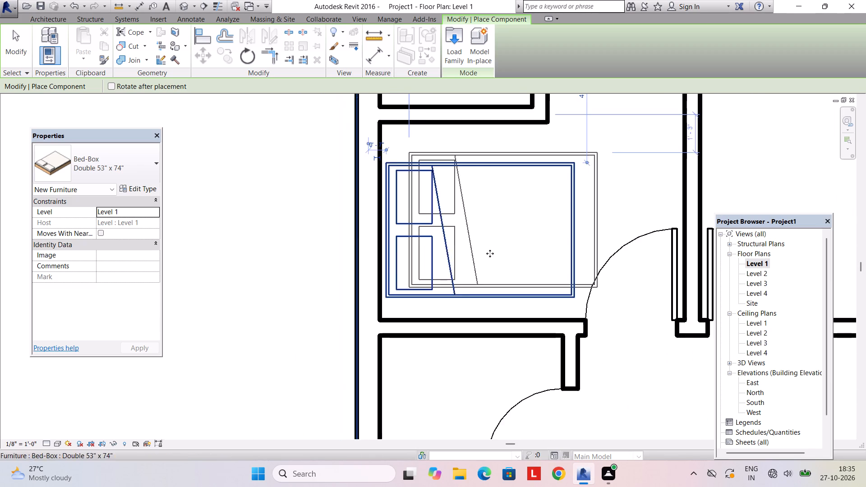
{"action": "scroll", "coordinate": [490, 253], "scroll_direction": "down", "scroll_amount": 3}
{"action": "key", "text": "Escape"}
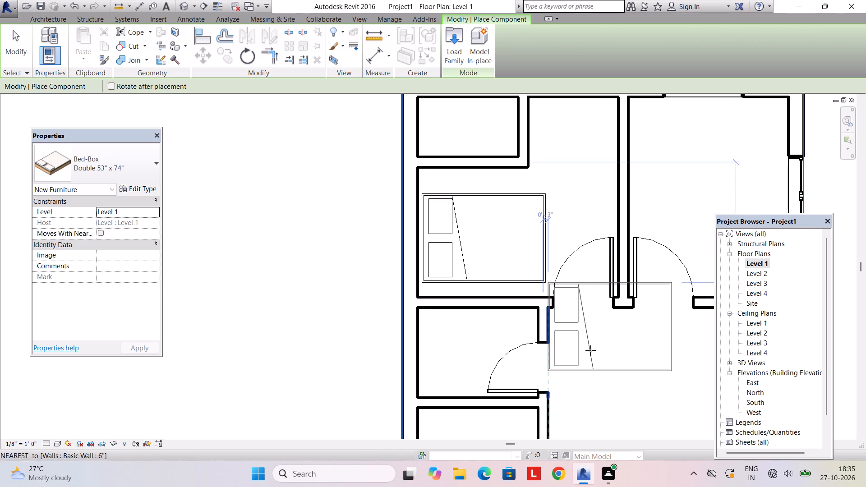
{"action": "key", "text": "Escape"}
Place a second Double 53" x 74" Bed-Box in the northeast room, with its pillows toward the north wall's window.
{"action": "scroll", "coordinate": [566, 290], "scroll_direction": "down", "scroll_amount": 4}
{"action": "scroll", "coordinate": [529, 207], "scroll_direction": "up", "scroll_amount": 3}
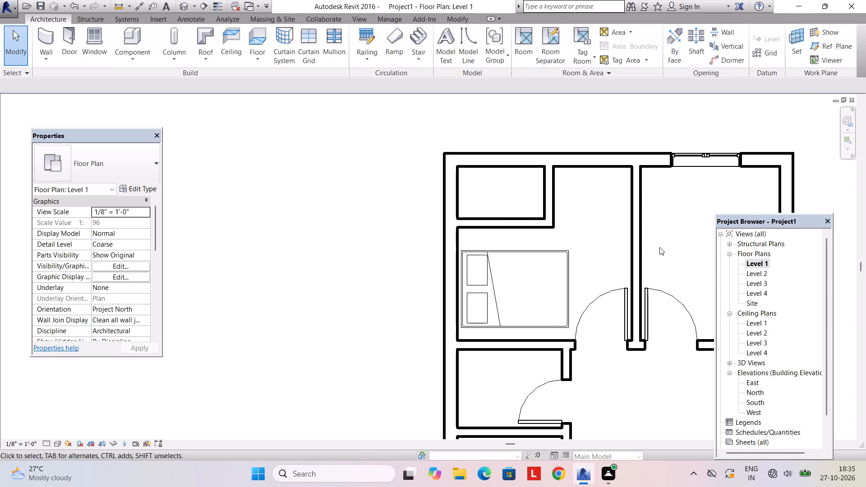
{"action": "middle_click_drag", "start_coordinate": [632, 253], "coordinate": [550, 243]}
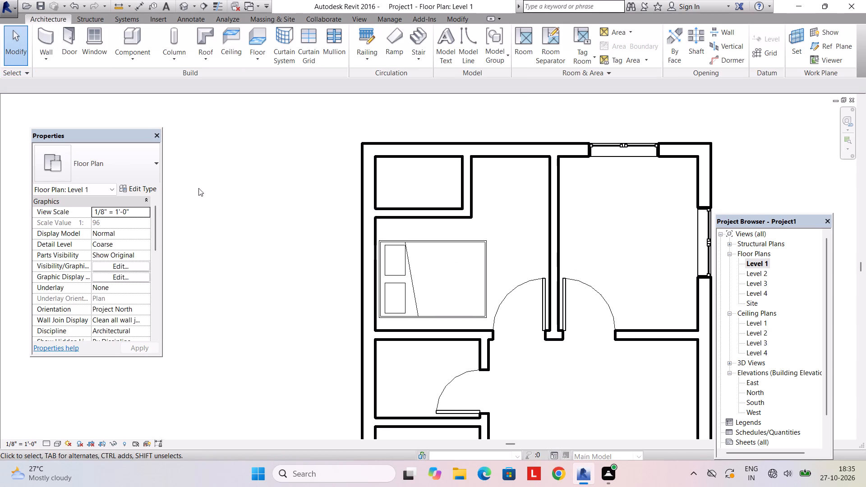
{"action": "left_click", "coordinate": [132, 59]}
{"action": "left_click", "coordinate": [148, 73]}
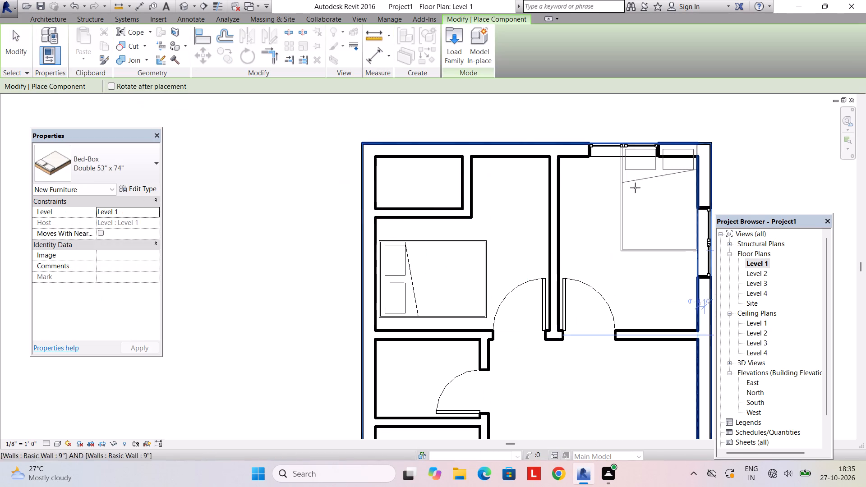
{"action": "scroll", "coordinate": [618, 207], "scroll_direction": "up", "scroll_amount": 5}
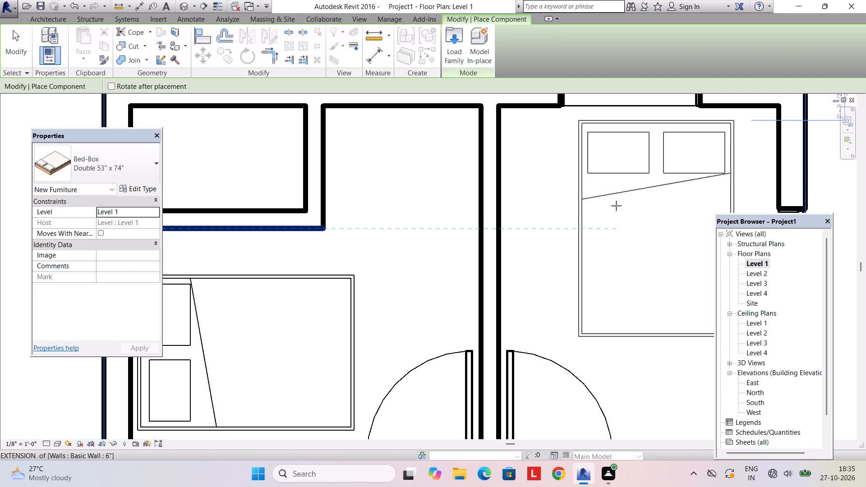
{"action": "scroll", "coordinate": [616, 194], "scroll_direction": "up", "scroll_amount": 2}
{"action": "middle_click_drag", "start_coordinate": [616, 194], "coordinate": [606, 253]}
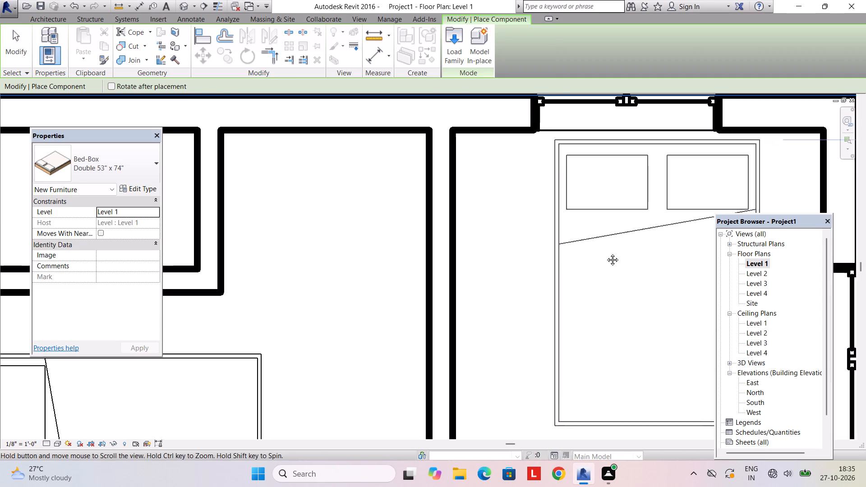
{"action": "middle_click_drag", "start_coordinate": [606, 253], "coordinate": [605, 254]}
{"action": "left_click", "coordinate": [601, 257]}
{"action": "scroll", "coordinate": [599, 253], "scroll_direction": "down", "scroll_amount": 10}
{"action": "key", "text": "Escape"}
{"action": "scroll", "coordinate": [562, 275], "scroll_direction": "down", "scroll_amount": 5}
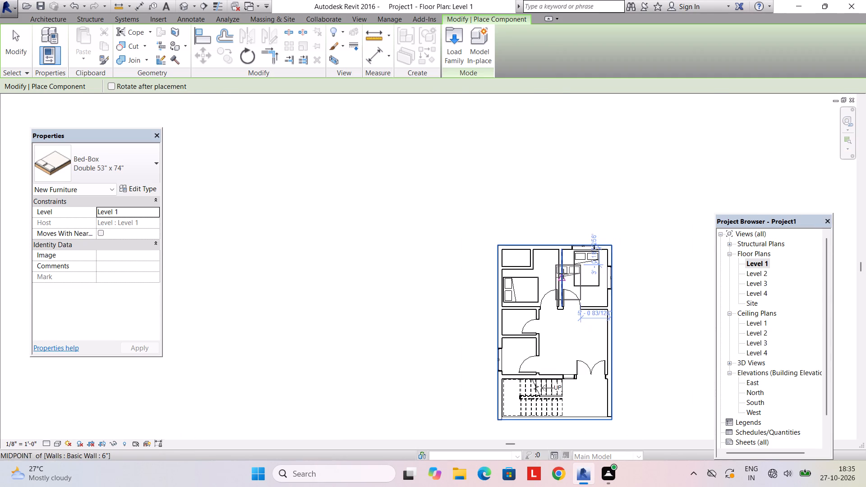
Load the Toilet-Commercial-Wall-2D family from the US Imperial Plumbing library's Fixtures > Water Closets folder for component placement.
{"action": "middle_click_drag", "start_coordinate": [563, 274], "coordinate": [549, 222]}
{"action": "key", "text": "Escape"}
{"action": "scroll", "coordinate": [553, 270], "scroll_direction": "down", "scroll_amount": 3}
{"action": "scroll", "coordinate": [553, 270], "scroll_direction": "up", "scroll_amount": 7}
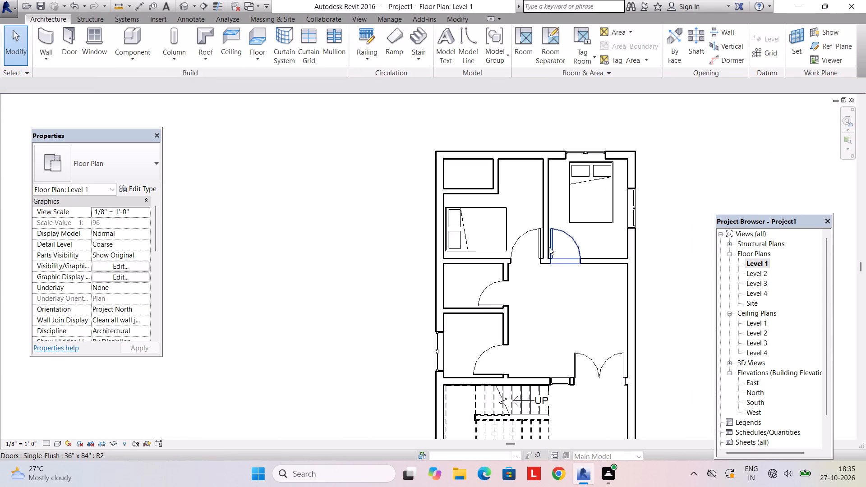
{"action": "middle_click_drag", "start_coordinate": [488, 300], "coordinate": [515, 266]}
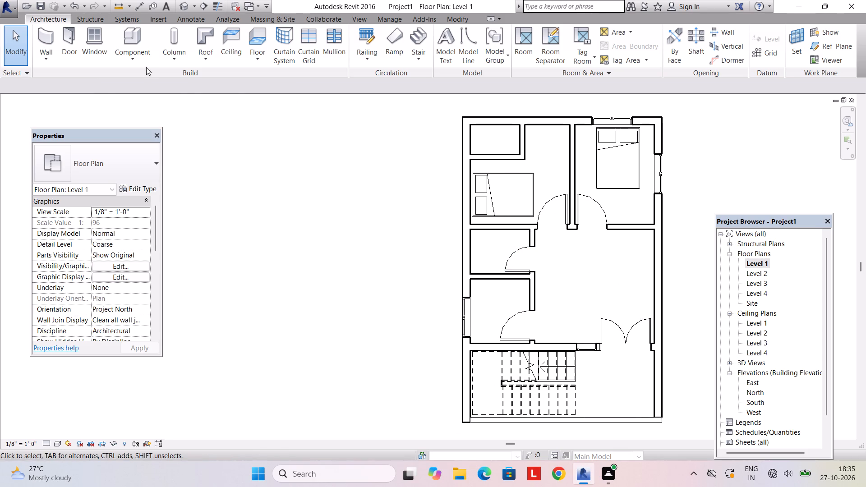
{"action": "left_click", "coordinate": [143, 58]}
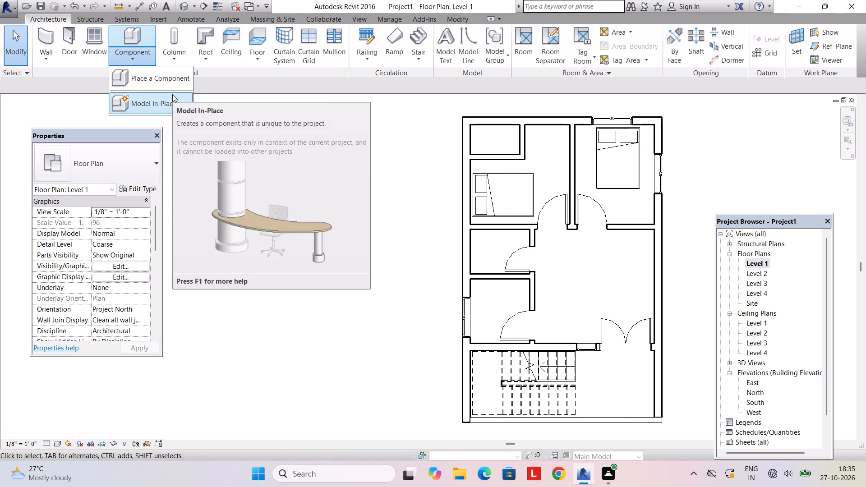
{"action": "left_click", "coordinate": [155, 80]}
{"action": "left_click", "coordinate": [447, 54]}
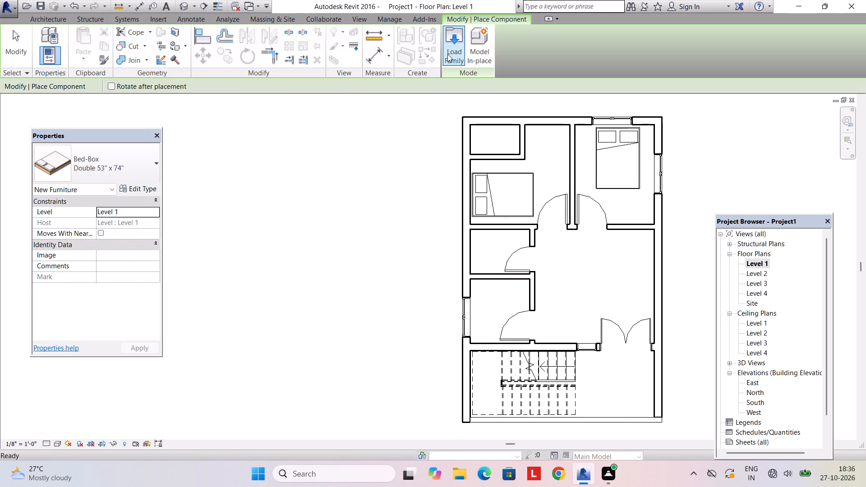
{"action": "left_click", "coordinate": [359, 122]}
{"action": "left_click", "coordinate": [359, 184]}
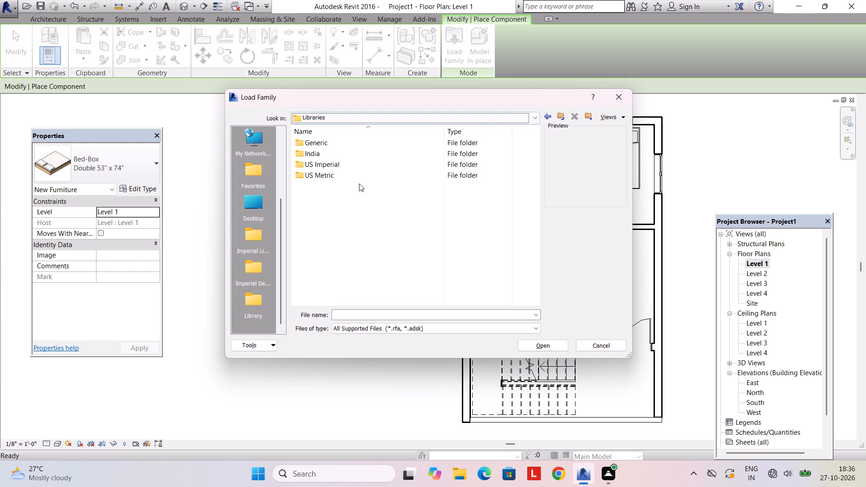
{"action": "double_click", "coordinate": [368, 161]}
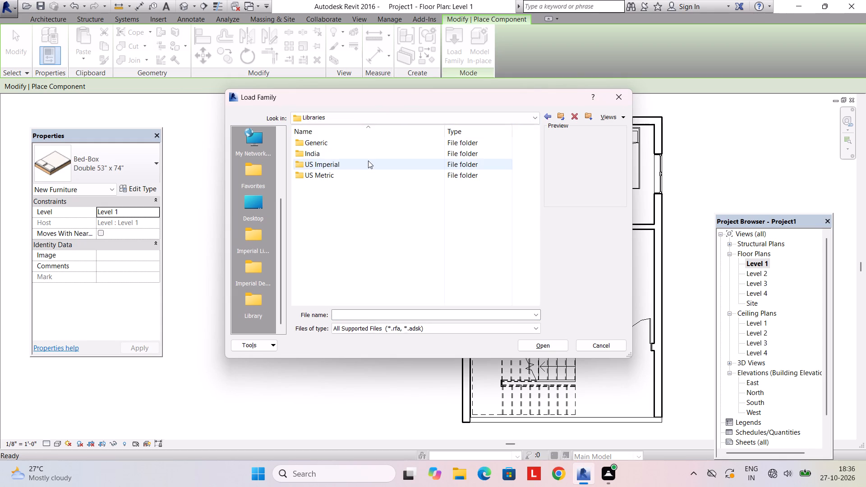
{"action": "scroll", "coordinate": [369, 172], "scroll_direction": "down", "scroll_amount": 9}
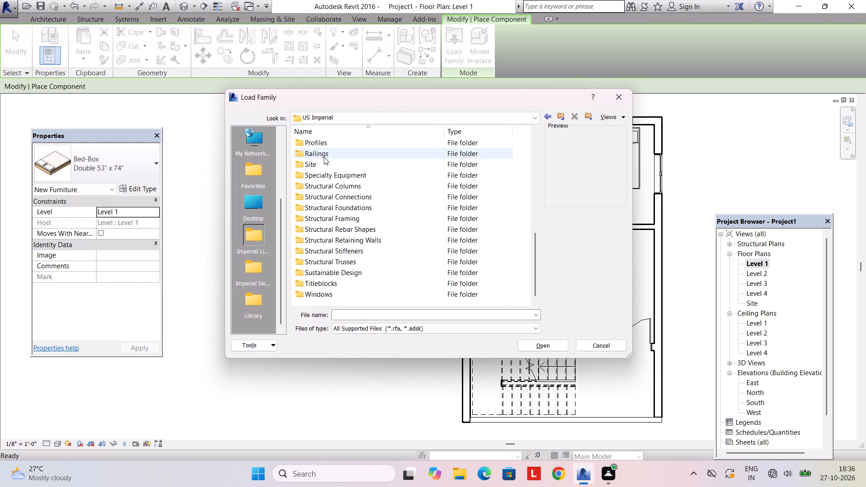
{"action": "scroll", "coordinate": [326, 160], "scroll_direction": "up", "scroll_amount": 1}
{"action": "double_click", "coordinate": [326, 164]}
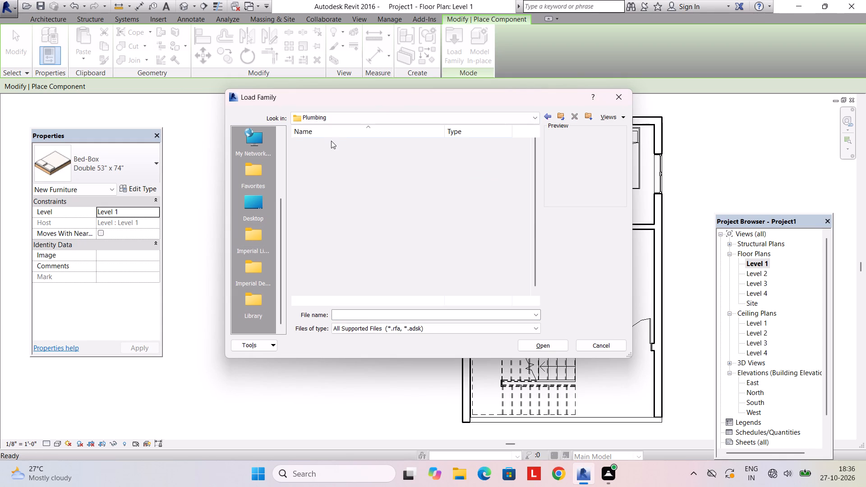
{"action": "double_click", "coordinate": [331, 141]}
{"action": "double_click", "coordinate": [330, 142]}
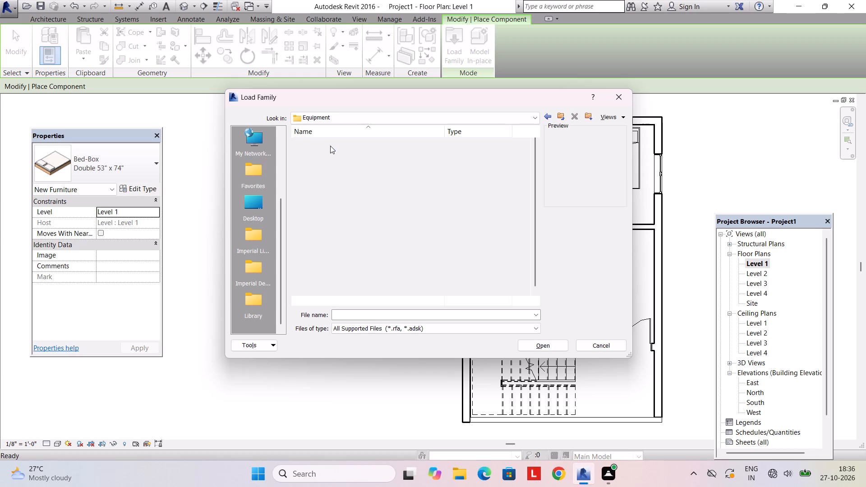
{"action": "left_click", "coordinate": [330, 146]}
{"action": "left_click", "coordinate": [330, 146]}
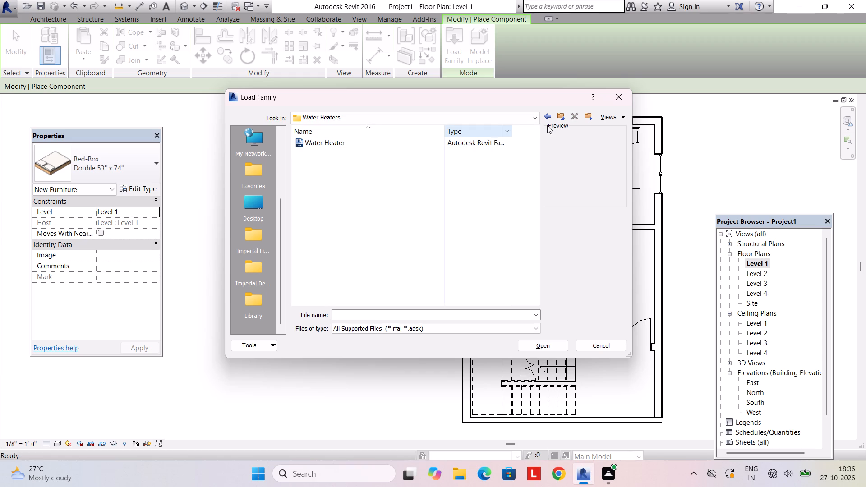
{"action": "double_click", "coordinate": [548, 119]}
{"action": "double_click", "coordinate": [360, 157]}
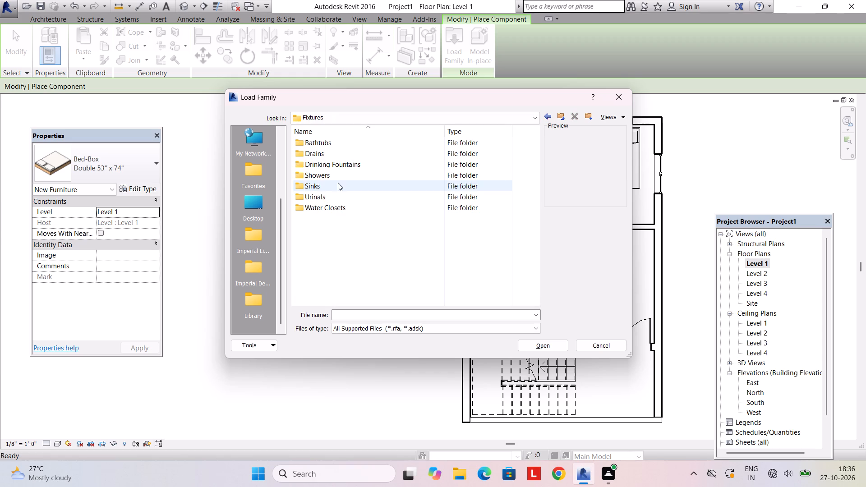
{"action": "double_click", "coordinate": [336, 208]}
{"action": "left_click", "coordinate": [340, 140]}
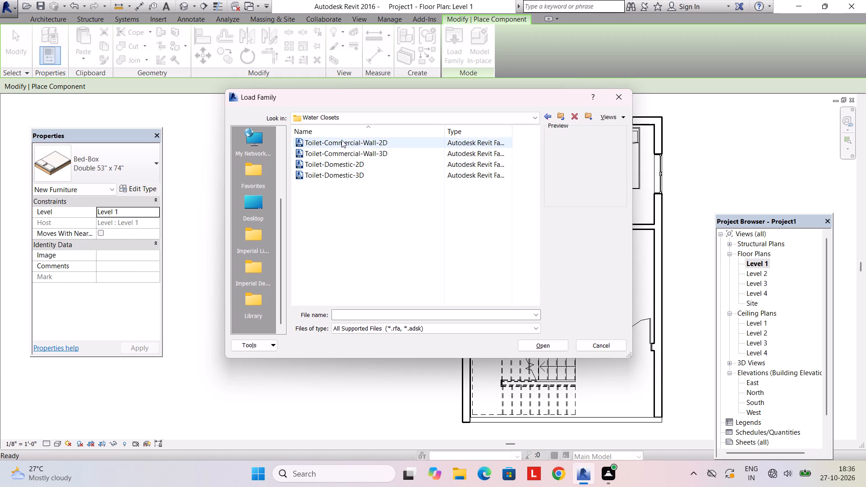
{"action": "left_click", "coordinate": [551, 342]}
Place a 15" Seat Height toilet on the west wall of the small room below the northwest bedroom, about 2'-0" from its north wall.
{"action": "scroll", "coordinate": [501, 254], "scroll_direction": "up", "scroll_amount": 2}
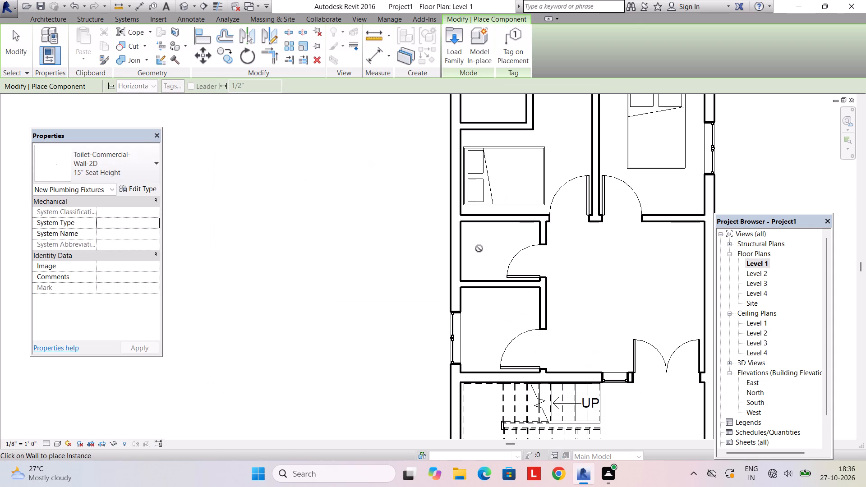
{"action": "scroll", "coordinate": [461, 239], "scroll_direction": "up", "scroll_amount": 3}
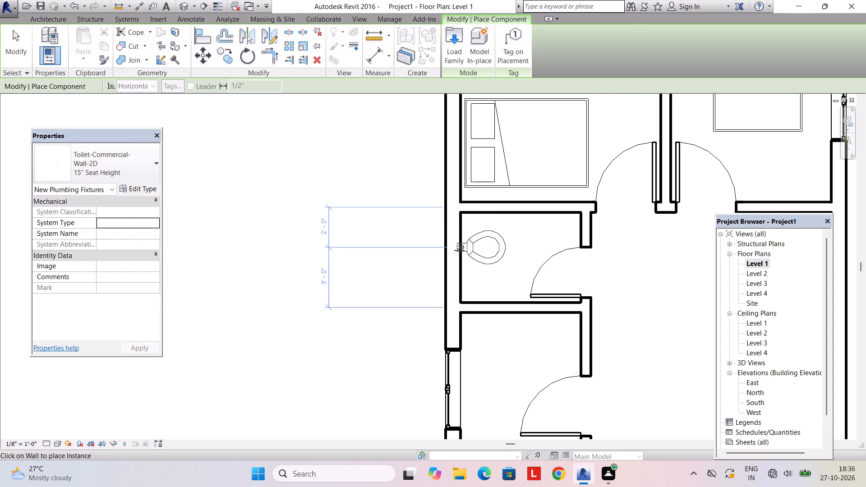
{"action": "left_click", "coordinate": [459, 250]}
Place a second 15" Seat Height toilet on the west wall of the northwest enclosure, about 1'-6" from its south wall.
{"action": "scroll", "coordinate": [515, 235], "scroll_direction": "down", "scroll_amount": 3}
{"action": "middle_click_drag", "start_coordinate": [579, 235], "coordinate": [480, 269]}
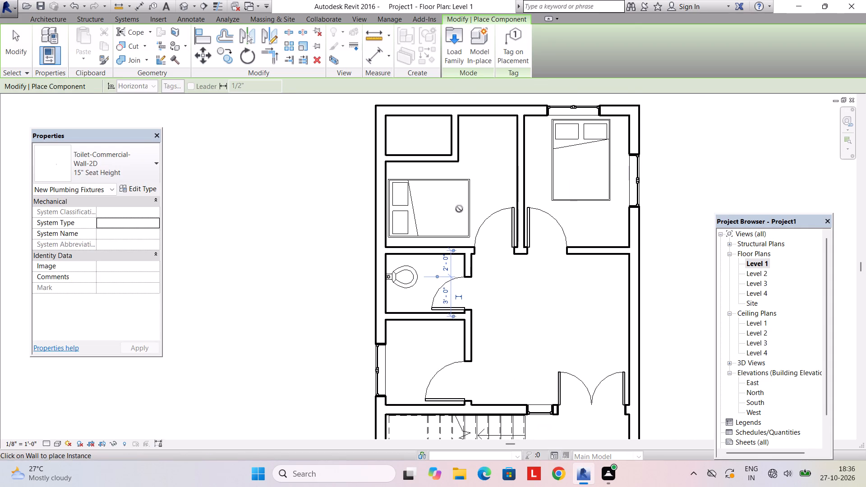
{"action": "middle_click_drag", "start_coordinate": [469, 295], "coordinate": [446, 210]}
{"action": "scroll", "coordinate": [468, 225], "scroll_direction": "down", "scroll_amount": 2}
{"action": "middle_click_drag", "start_coordinate": [465, 229], "coordinate": [461, 335]}
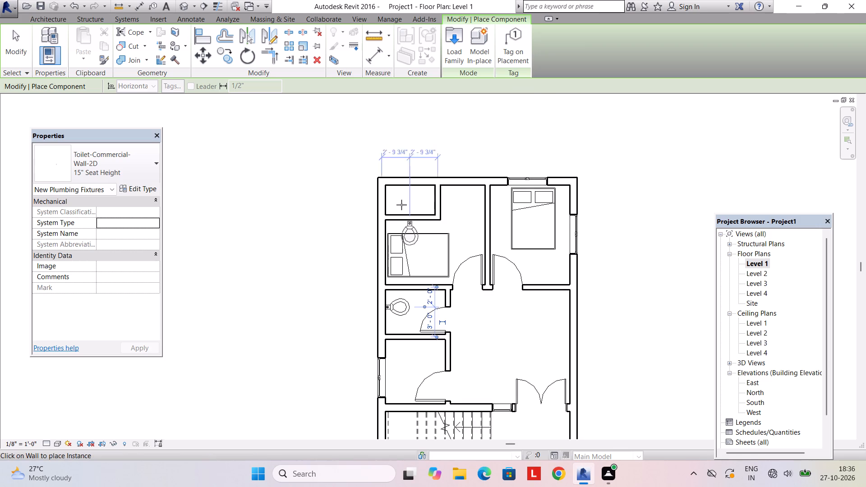
{"action": "scroll", "coordinate": [396, 196], "scroll_direction": "up", "scroll_amount": 3}
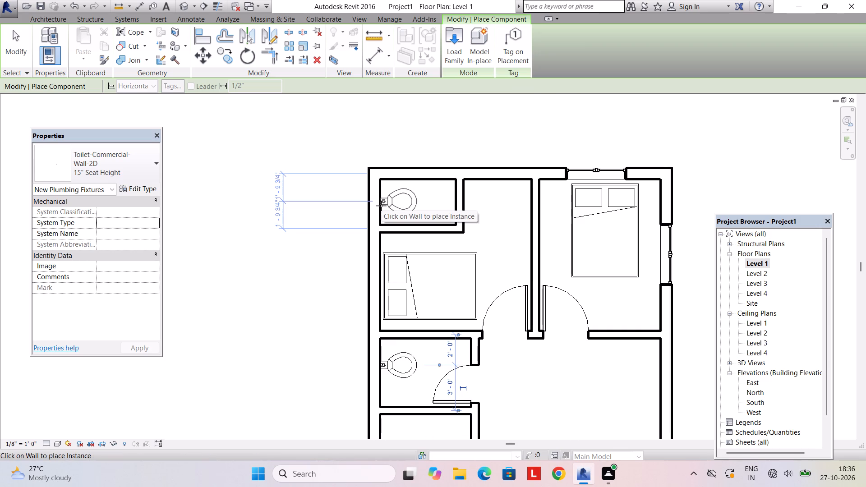
{"action": "scroll", "coordinate": [381, 206], "scroll_direction": "up", "scroll_amount": 6}
{"action": "left_click", "coordinate": [381, 206]}
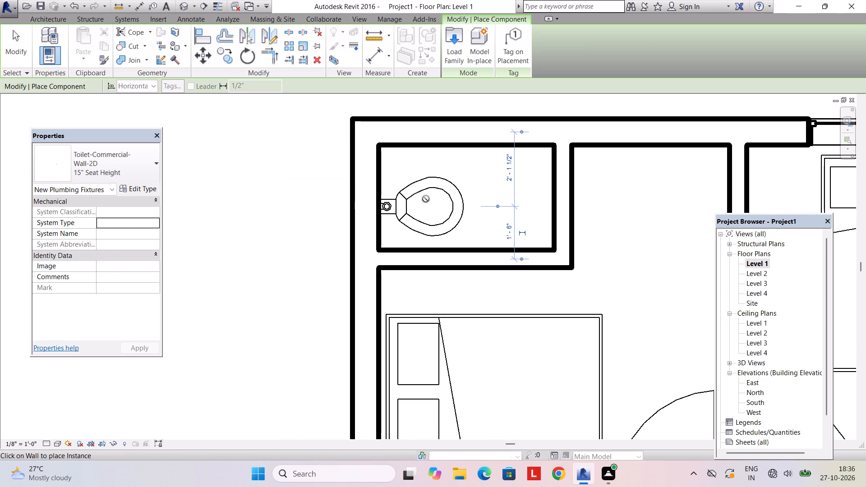
{"action": "scroll", "coordinate": [439, 199], "scroll_direction": "up", "scroll_amount": 3}
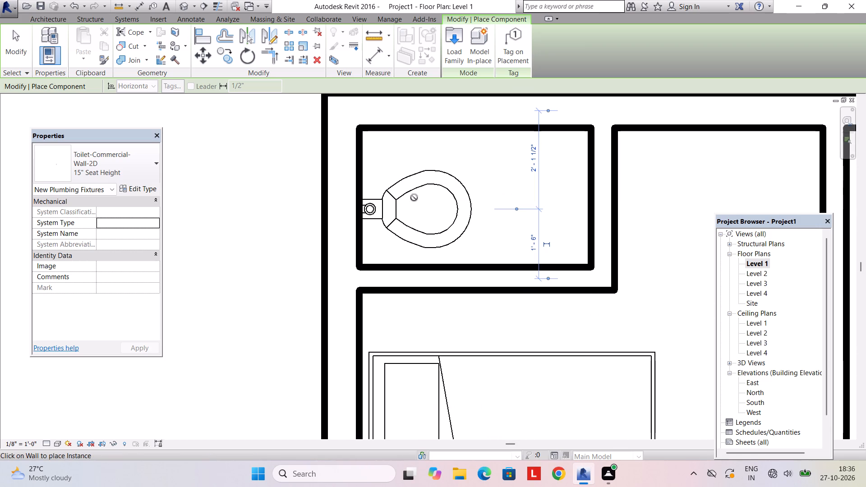
{"action": "scroll", "coordinate": [414, 198], "scroll_direction": "down", "scroll_amount": 3}
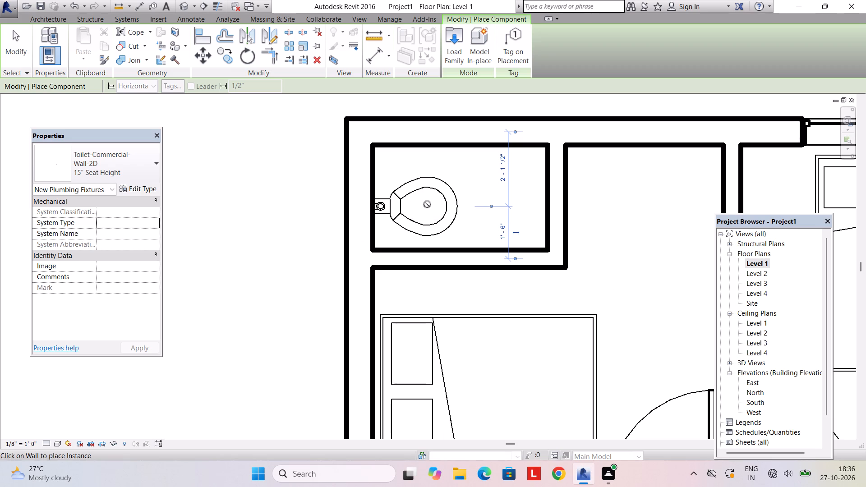
{"action": "key", "text": "Escape"}
{"action": "key", "text": "Escape"}
Choose the Single-Flush 2.5' door type and preview it swinging inward on the northwest enclosure's east wall without placing it.
{"action": "scroll", "coordinate": [434, 203], "scroll_direction": "down", "scroll_amount": 5}
{"action": "scroll", "coordinate": [488, 213], "scroll_direction": "up", "scroll_amount": 2}
{"action": "scroll", "coordinate": [493, 207], "scroll_direction": "down", "scroll_amount": 5}
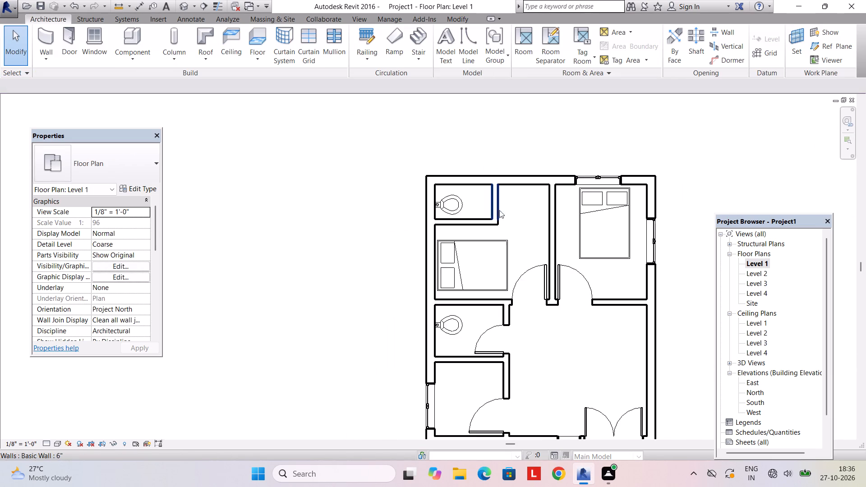
{"action": "scroll", "coordinate": [509, 215], "scroll_direction": "down", "scroll_amount": 1}
{"action": "scroll", "coordinate": [508, 215], "scroll_direction": "up", "scroll_amount": 3}
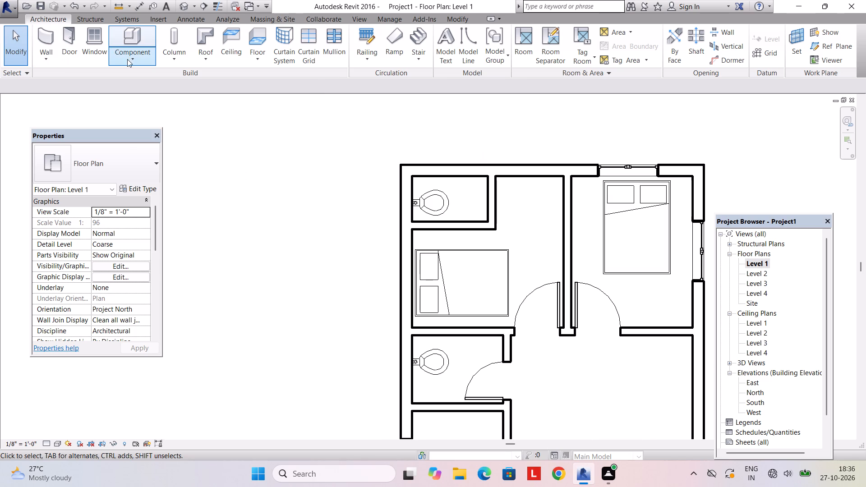
{"action": "left_click", "coordinate": [78, 41]}
{"action": "left_click", "coordinate": [110, 156]}
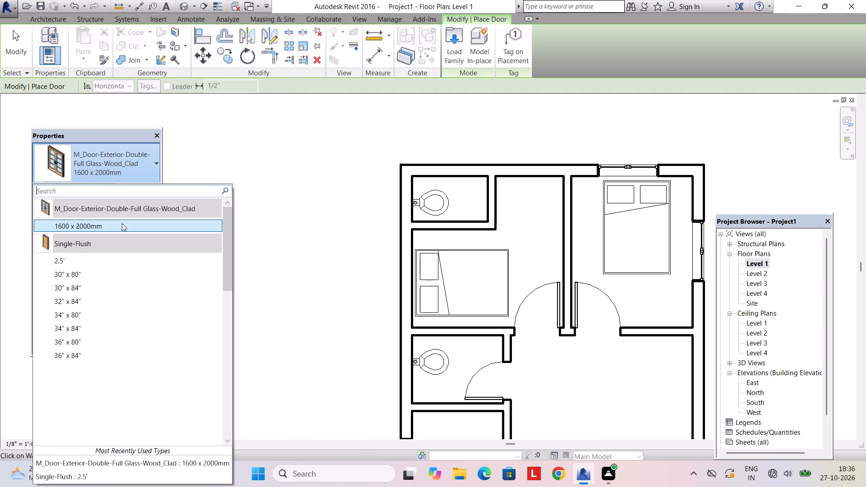
{"action": "left_click", "coordinate": [111, 259]}
{"action": "scroll", "coordinate": [481, 207], "scroll_direction": "up", "scroll_amount": 3}
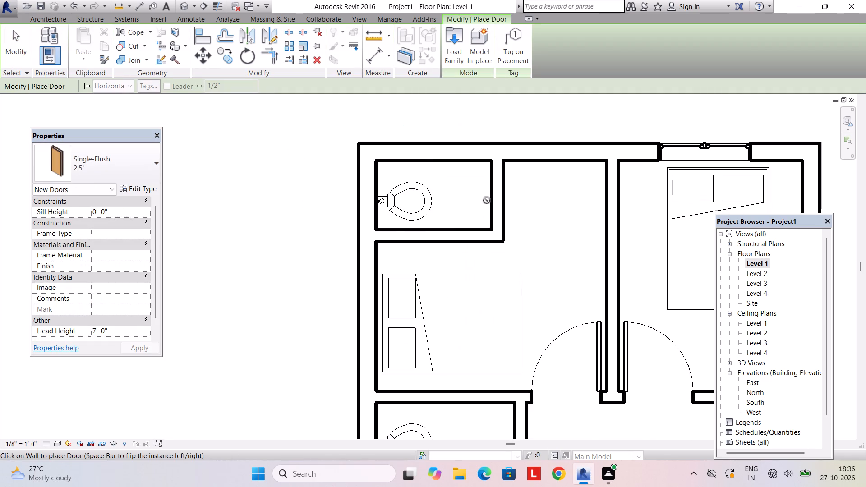
{"action": "key", "text": "space"}
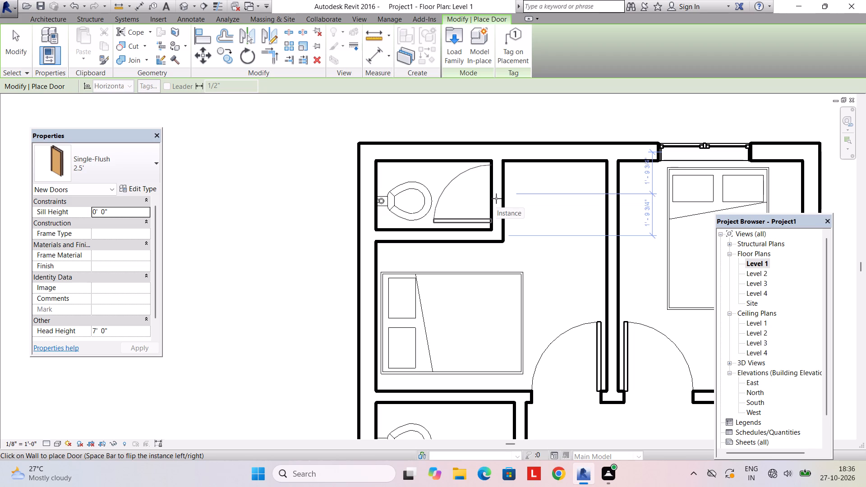
{"action": "scroll", "coordinate": [496, 198], "scroll_direction": "up", "scroll_amount": 2}
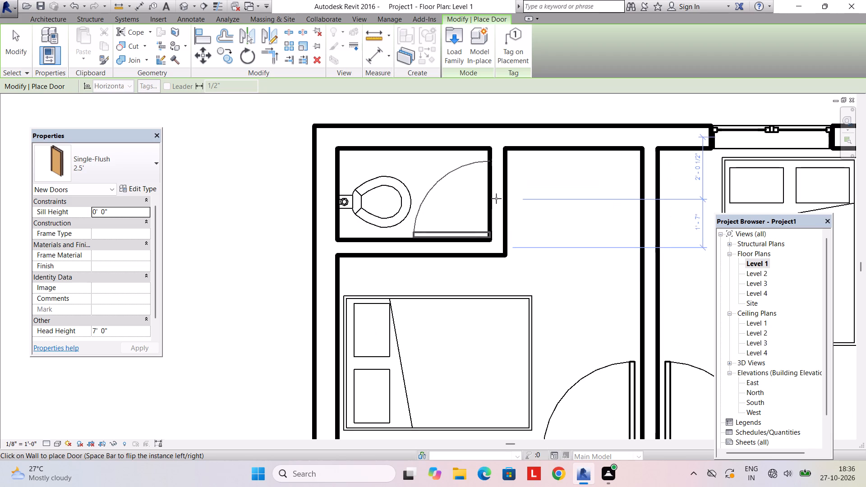
{"action": "key", "text": "Escape"}
Move the northwest enclosure's east wall so its distance from the west wall is 6'.
{"action": "left_click", "coordinate": [465, 234]}
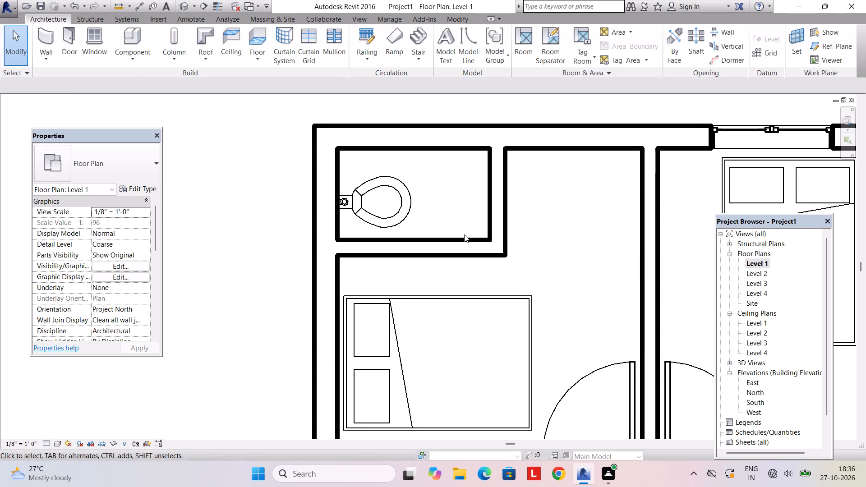
{"action": "left_click", "coordinate": [496, 221]}
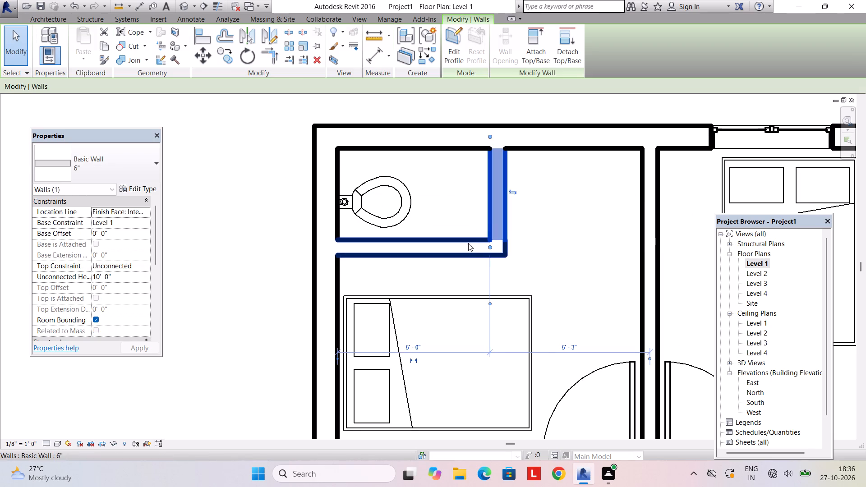
{"action": "scroll", "coordinate": [413, 294], "scroll_direction": "up", "scroll_amount": 2}
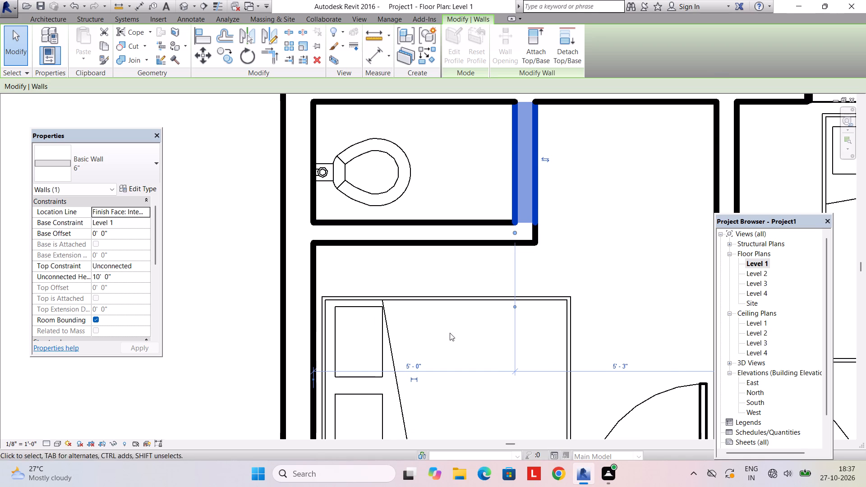
{"action": "scroll", "coordinate": [449, 333], "scroll_direction": "down", "scroll_amount": 2}
{"action": "left_click", "coordinate": [428, 351]}
{"action": "type", "text": "6'"}
{"action": "key", "text": "Return"}
{"action": "key", "text": "Escape"}
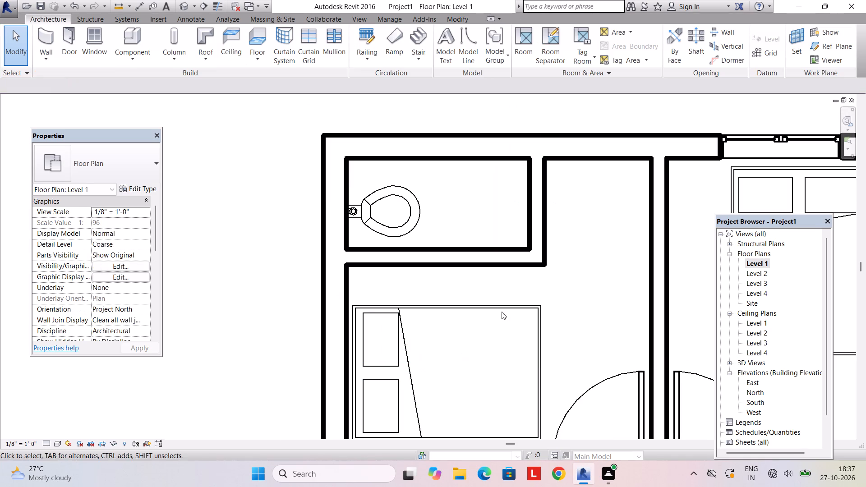
Place a Single-Flush 2.5' door in the middle of the northwest enclosure's east wall, swinging inward with its hinge at the south end.
{"action": "scroll", "coordinate": [503, 309], "scroll_direction": "up", "scroll_amount": 1}
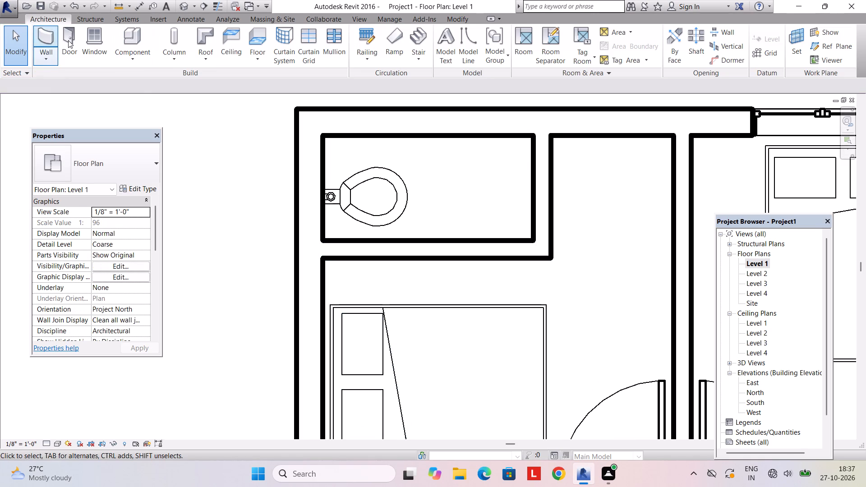
{"action": "left_click", "coordinate": [65, 38]}
{"action": "key", "text": "space"}
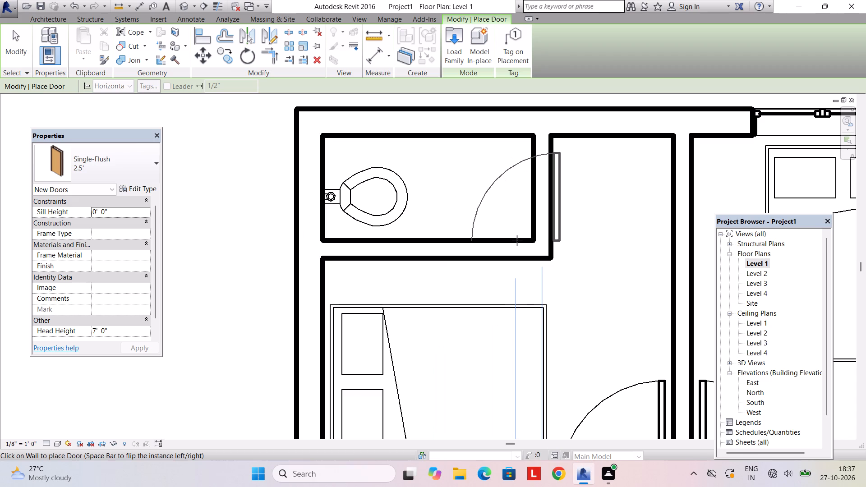
{"action": "left_click", "coordinate": [538, 191]}
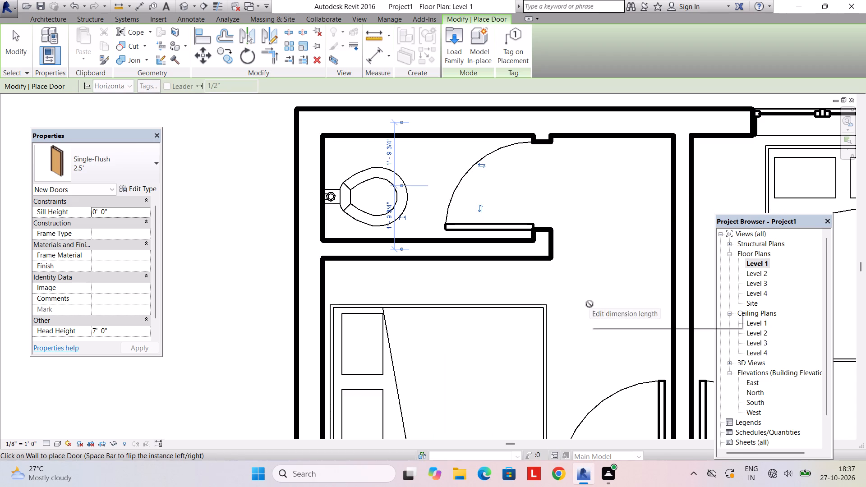
{"action": "key", "text": "Escape"}
{"action": "scroll", "coordinate": [579, 300], "scroll_direction": "down", "scroll_amount": 4}
{"action": "scroll", "coordinate": [557, 266], "scroll_direction": "up", "scroll_amount": 3}
{"action": "key", "text": "Escape"}
Nudge the northwest enclosure's door slightly south, to about 1'-8 3/4" from its south wall.
{"action": "left_click", "coordinate": [546, 256]}
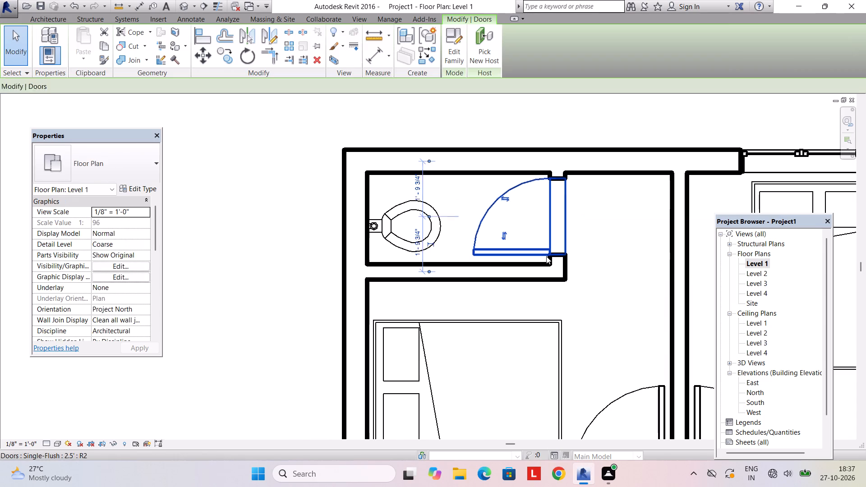
{"action": "scroll", "coordinate": [546, 256], "scroll_direction": "up", "scroll_amount": 5}
{"action": "key", "text": "Down"}
{"action": "key", "text": "Down"}
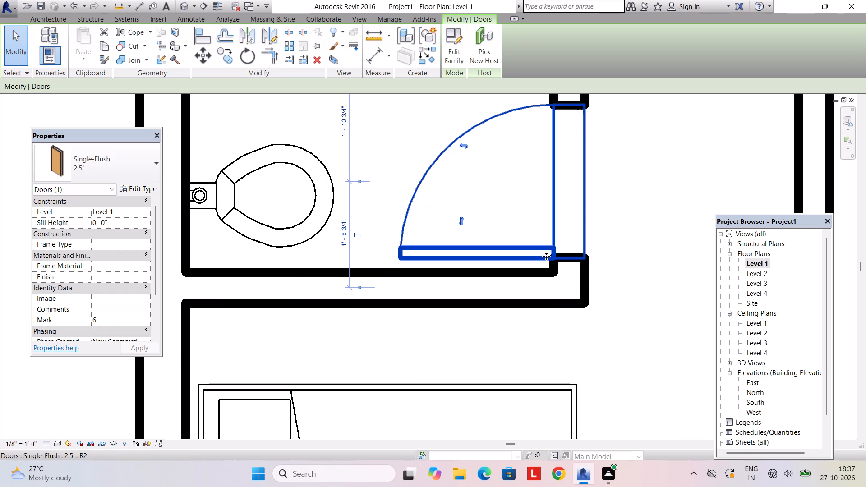
{"action": "key", "text": "Escape"}
Load the Kitchenette - Small component family from the Domestic folder of the US Imperial library's Specialty Equipment.
{"action": "scroll", "coordinate": [546, 257], "scroll_direction": "down", "scroll_amount": 8}
{"action": "middle_click_drag", "start_coordinate": [571, 310], "coordinate": [524, 305]}
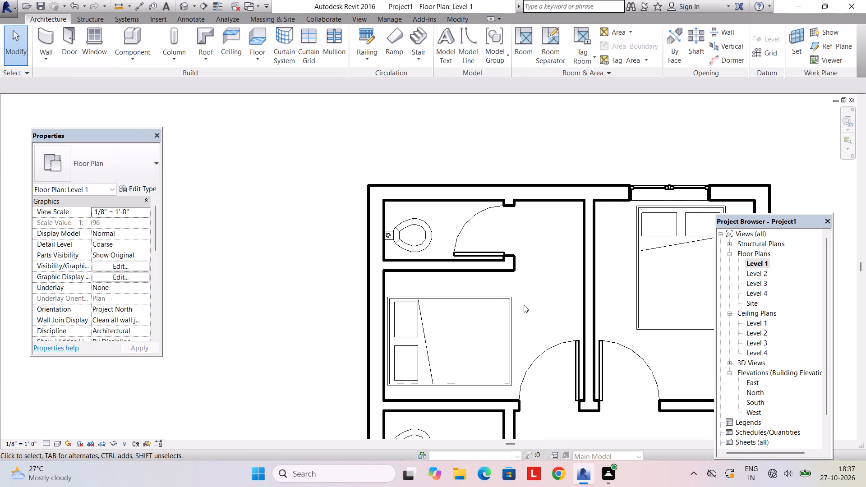
{"action": "scroll", "coordinate": [480, 209], "scroll_direction": "down", "scroll_amount": 4}
{"action": "middle_click_drag", "start_coordinate": [488, 252], "coordinate": [453, 192]}
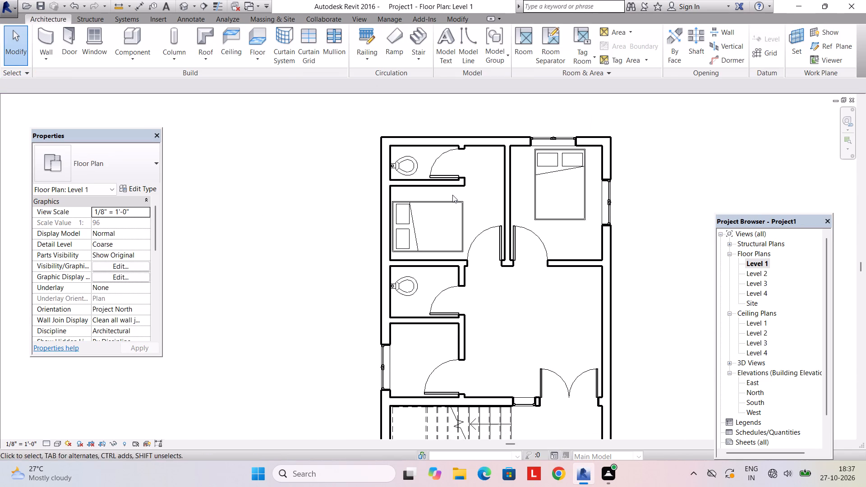
{"action": "scroll", "coordinate": [452, 203], "scroll_direction": "down", "scroll_amount": 2}
{"action": "left_click", "coordinate": [135, 63]}
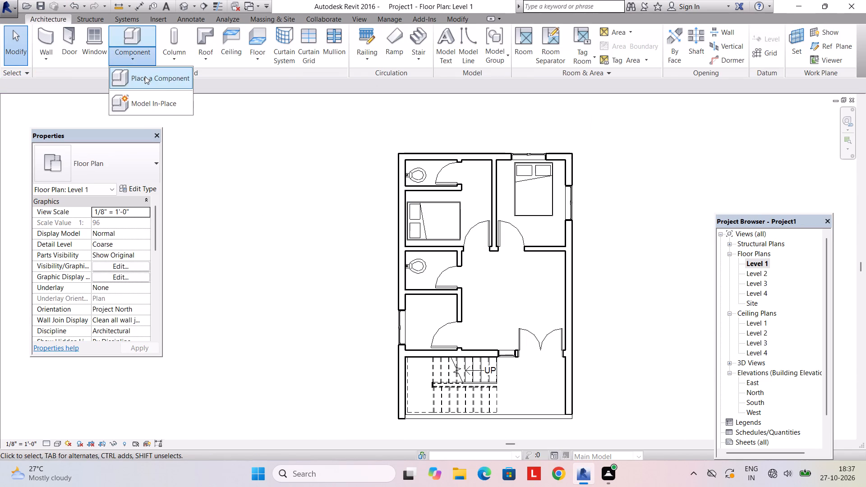
{"action": "left_click", "coordinate": [145, 76]}
{"action": "left_click", "coordinate": [464, 55]}
{"action": "left_click", "coordinate": [454, 126]}
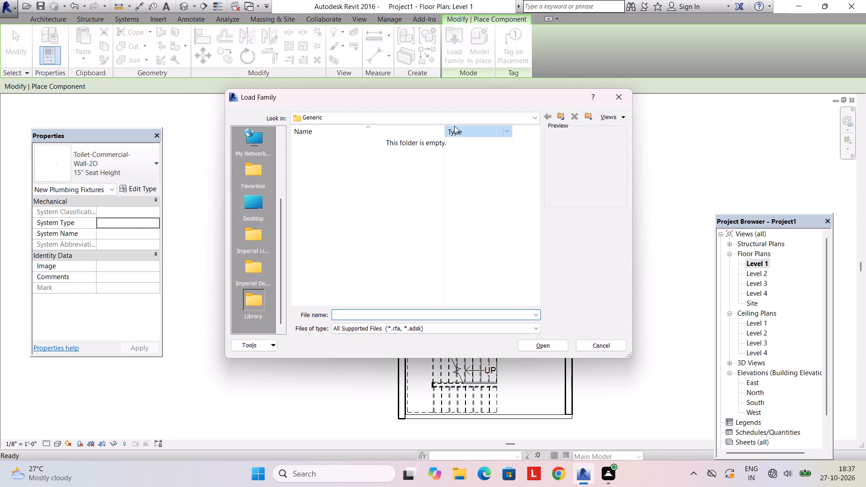
{"action": "left_click", "coordinate": [454, 122]}
{"action": "left_click", "coordinate": [370, 184]}
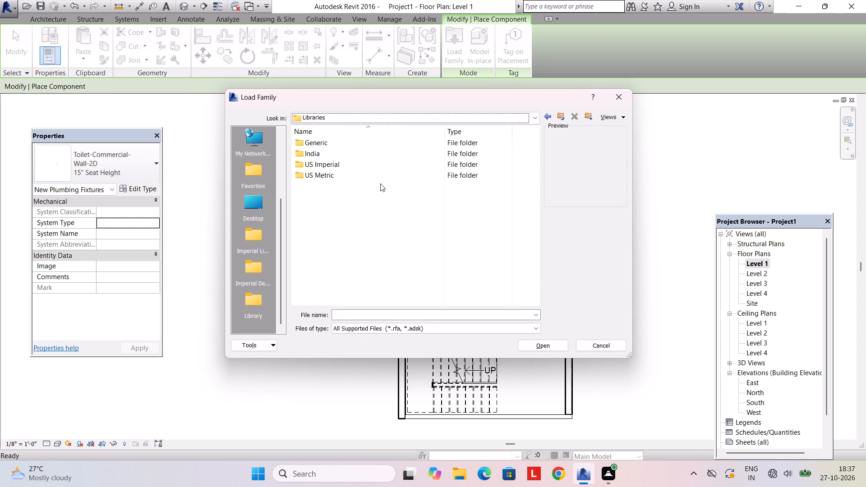
{"action": "double_click", "coordinate": [371, 162]}
{"action": "scroll", "coordinate": [380, 226], "scroll_direction": "down", "scroll_amount": 5}
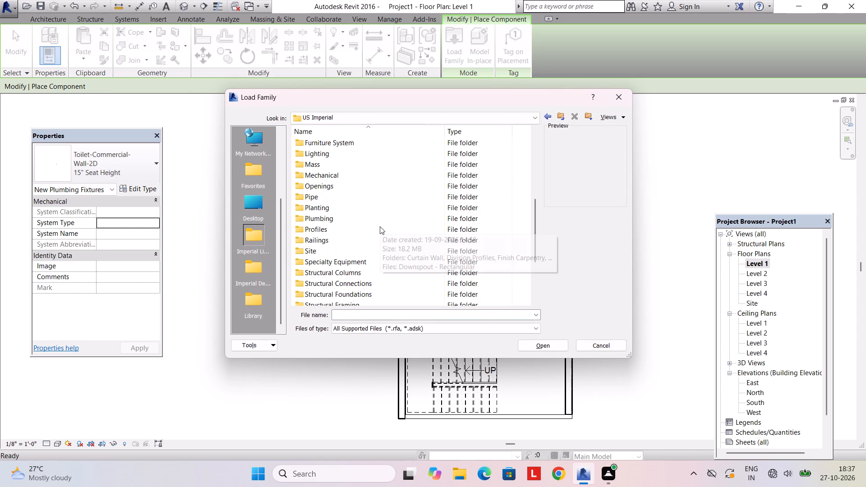
{"action": "double_click", "coordinate": [346, 265]}
{"action": "double_click", "coordinate": [341, 152]}
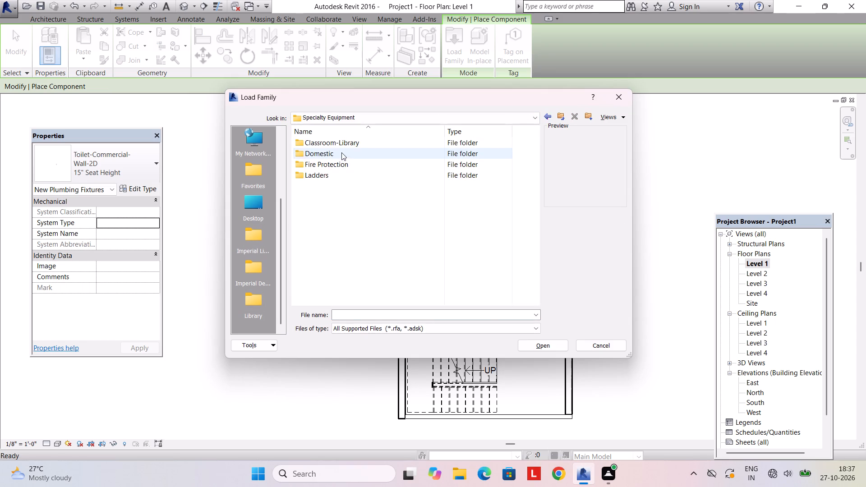
{"action": "left_click", "coordinate": [355, 200]}
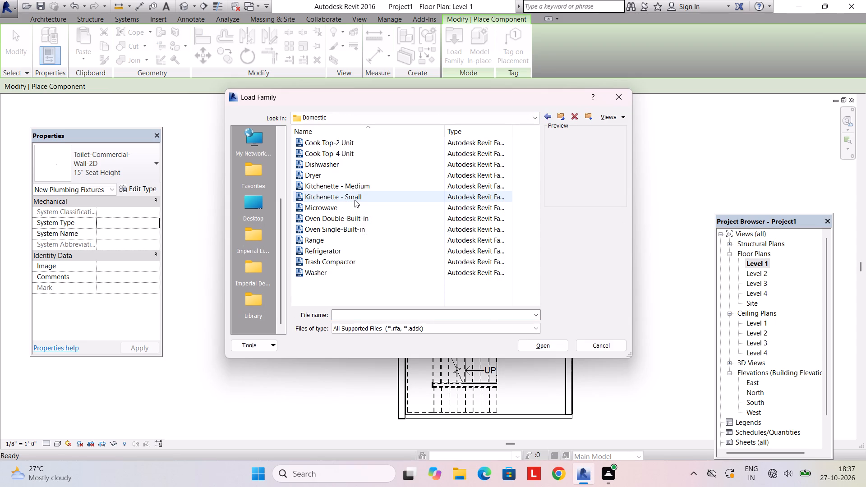
{"action": "left_click", "coordinate": [354, 188]}
{"action": "left_click", "coordinate": [354, 194]}
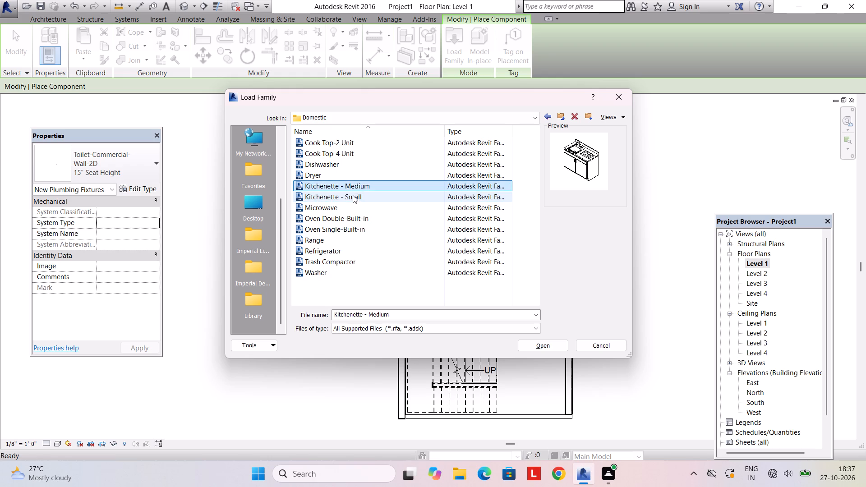
{"action": "left_click", "coordinate": [545, 345]}
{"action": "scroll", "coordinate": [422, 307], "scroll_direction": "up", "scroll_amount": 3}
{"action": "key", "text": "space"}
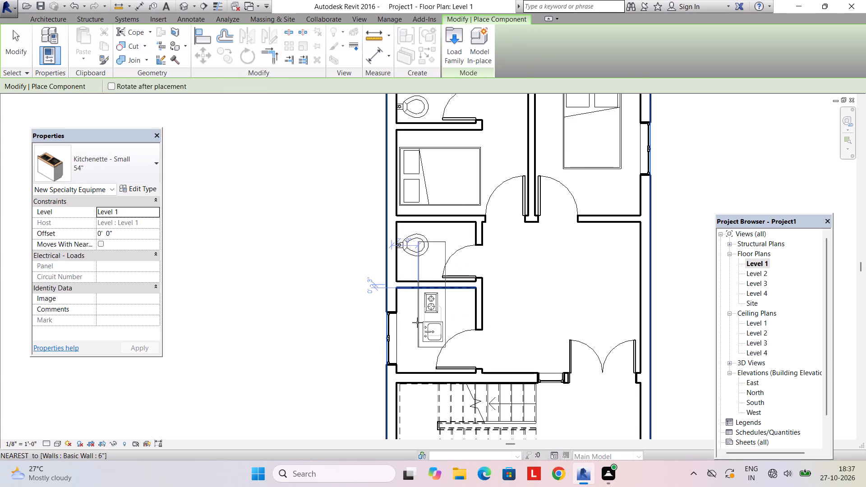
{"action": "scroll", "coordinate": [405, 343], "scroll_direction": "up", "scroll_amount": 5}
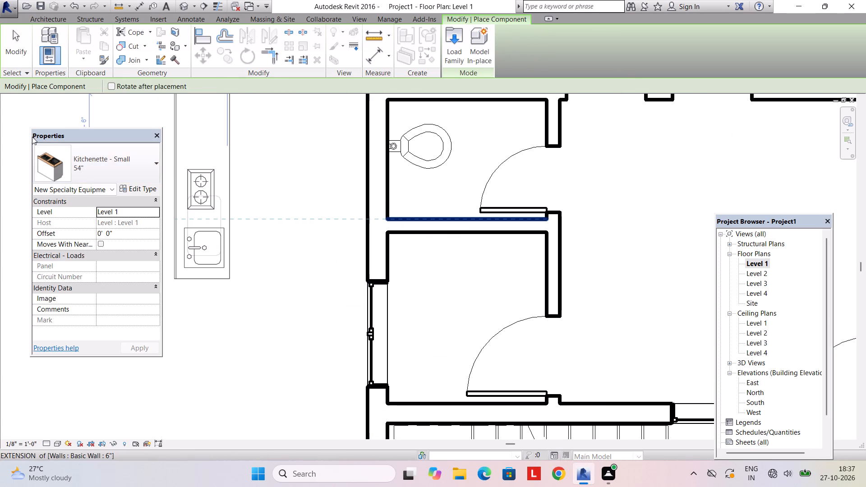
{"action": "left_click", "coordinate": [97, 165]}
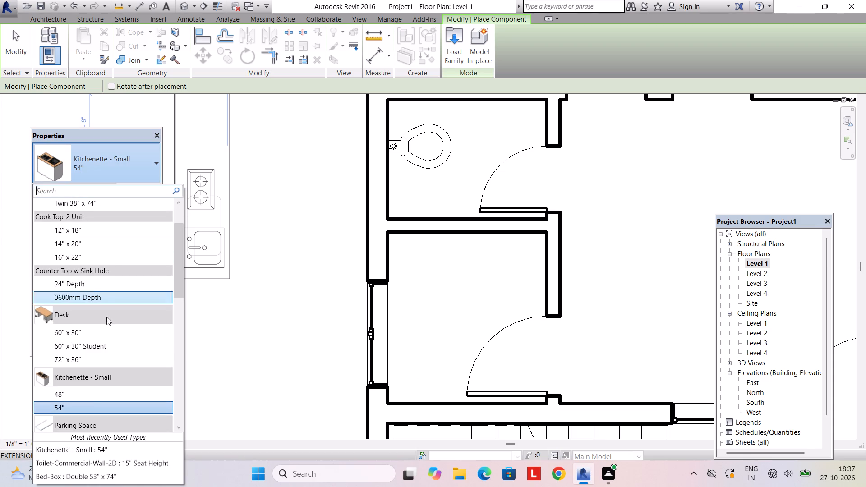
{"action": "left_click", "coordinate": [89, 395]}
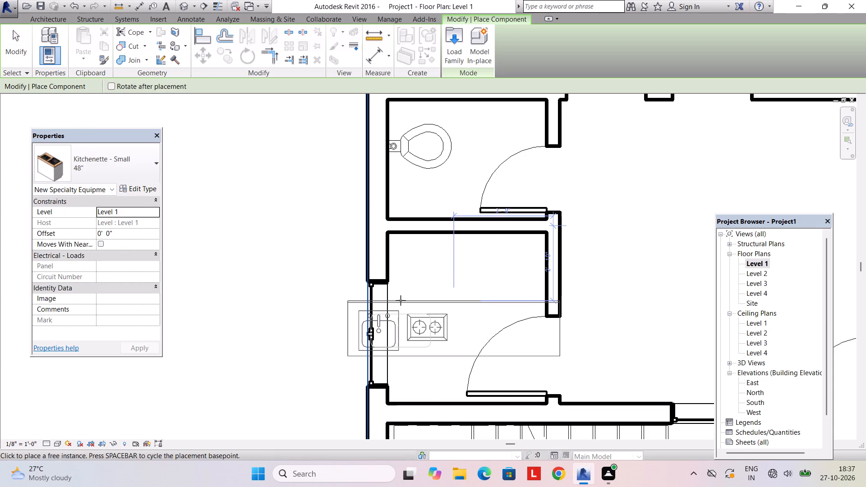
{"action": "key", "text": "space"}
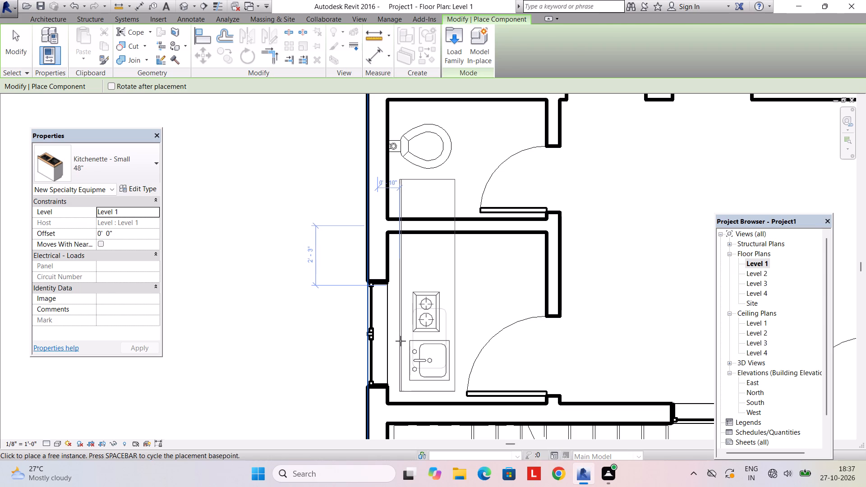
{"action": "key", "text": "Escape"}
Copy the whole Level 1 building and paste it into the Level 2 plan, aligned over the underlying Level 1 outline.
{"action": "scroll", "coordinate": [433, 283], "scroll_direction": "down", "scroll_amount": 8}
{"action": "middle_click_drag", "start_coordinate": [435, 280], "coordinate": [418, 285]}
{"action": "scroll", "coordinate": [468, 296], "scroll_direction": "up", "scroll_amount": 2}
{"action": "scroll", "coordinate": [562, 264], "scroll_direction": "down", "scroll_amount": 5}
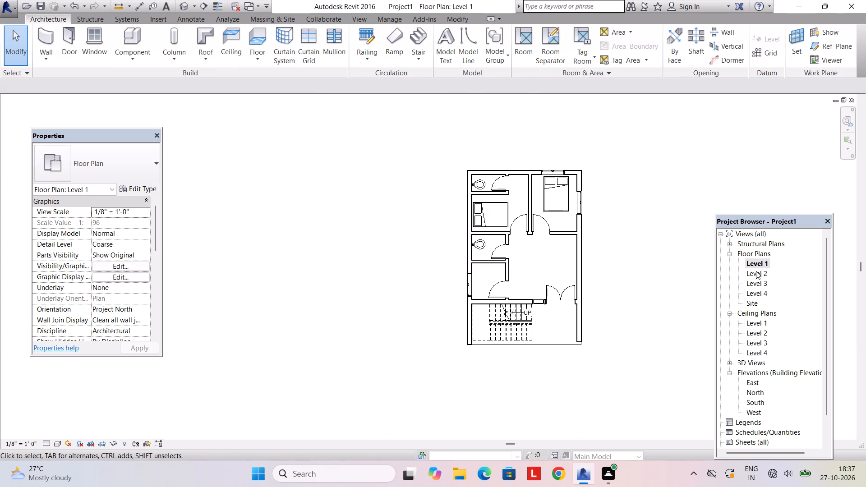
{"action": "middle_click_drag", "start_coordinate": [559, 265], "coordinate": [480, 239]}
{"action": "middle_click_drag", "start_coordinate": [479, 239], "coordinate": [458, 274]}
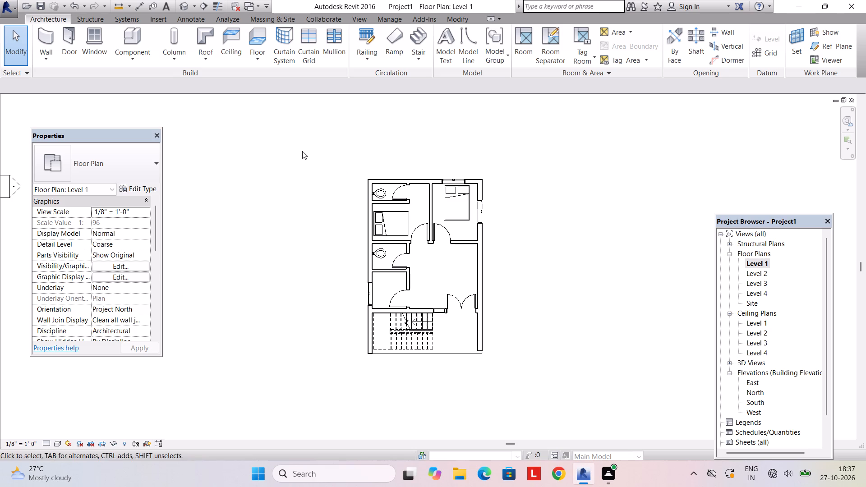
{"action": "left_click_drag", "start_coordinate": [302, 151], "coordinate": [546, 389]}
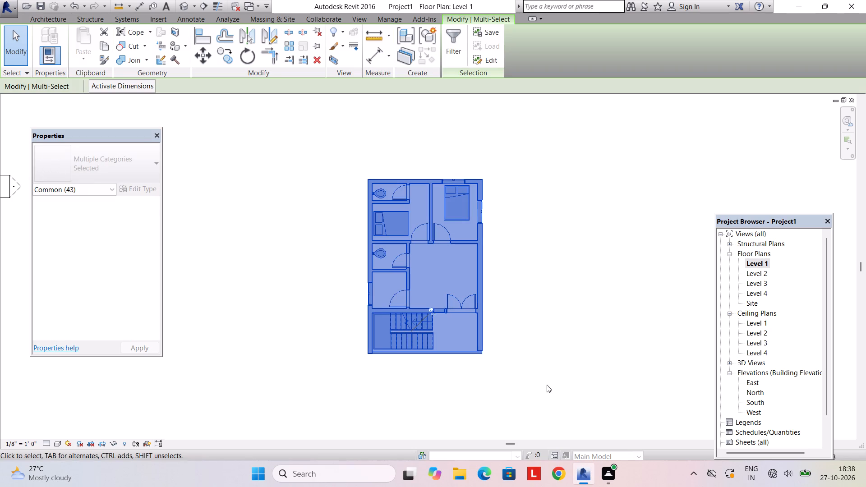
{"action": "key", "text": "ctrl+c"}
{"action": "double_click", "coordinate": [753, 277]}
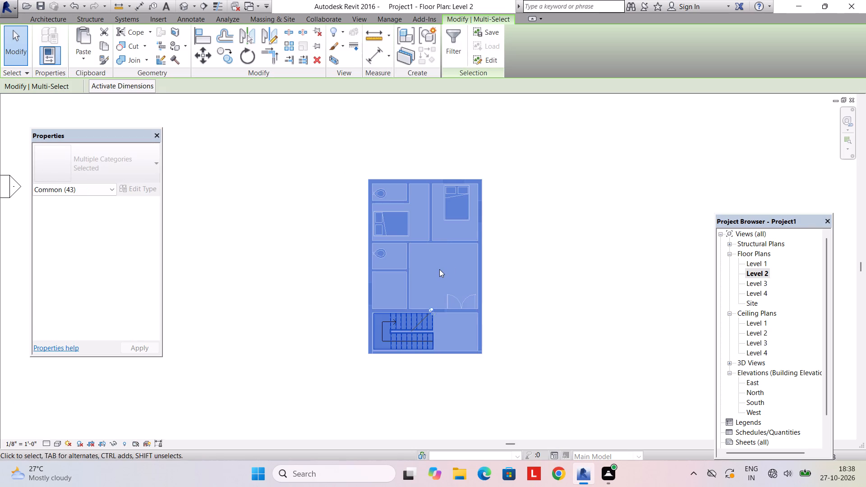
{"action": "key", "text": "Escape"}
{"action": "key", "text": "ctrl+v"}
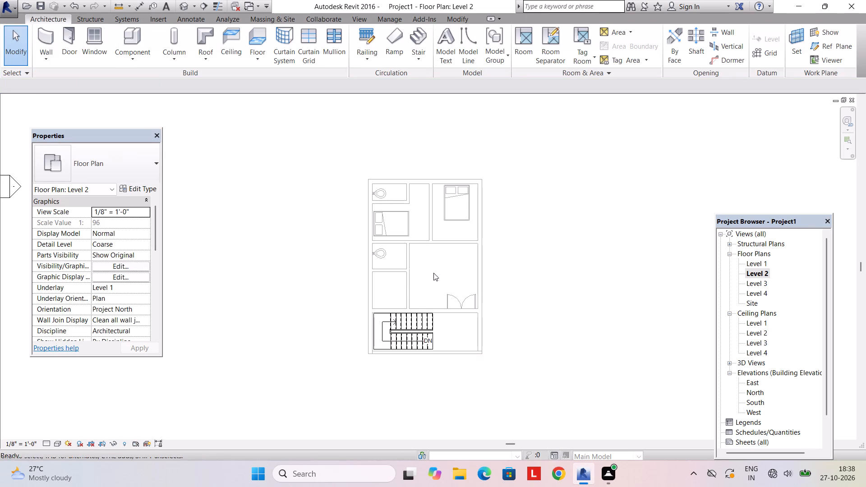
{"action": "scroll", "coordinate": [380, 351], "scroll_direction": "up", "scroll_amount": 7}
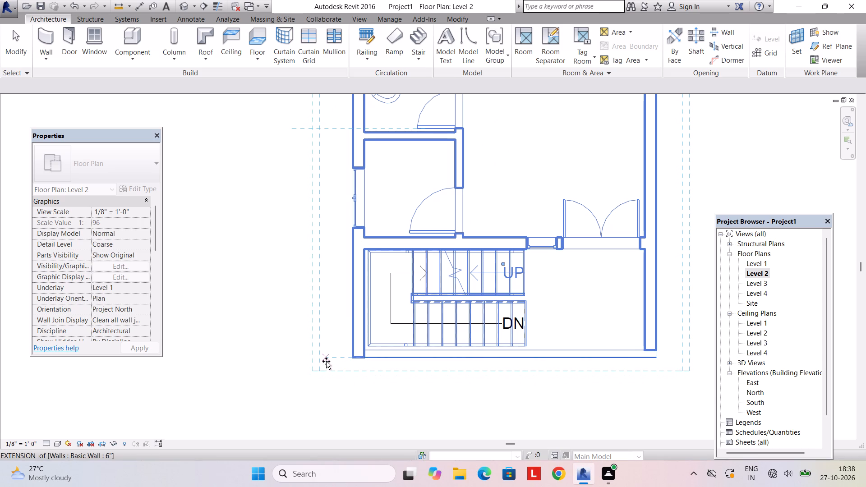
{"action": "scroll", "coordinate": [332, 361], "scroll_direction": "up", "scroll_amount": 8}
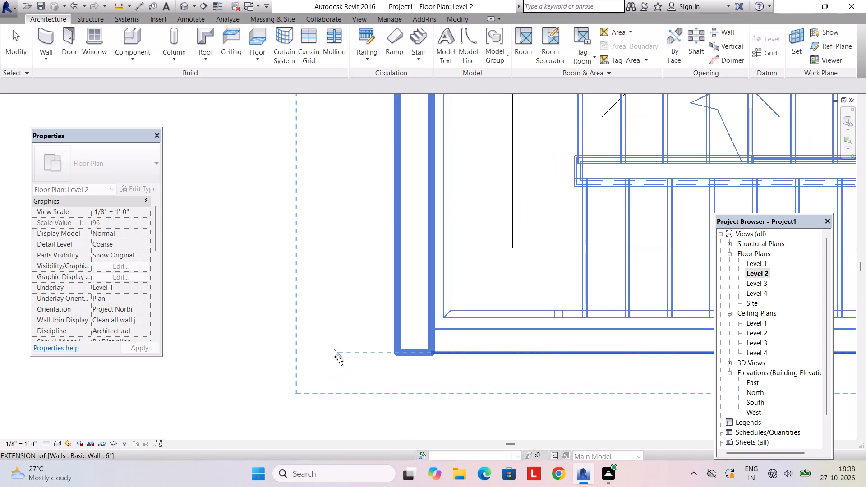
{"action": "left_click", "coordinate": [337, 357]}
{"action": "scroll", "coordinate": [363, 347], "scroll_direction": "down", "scroll_amount": 5}
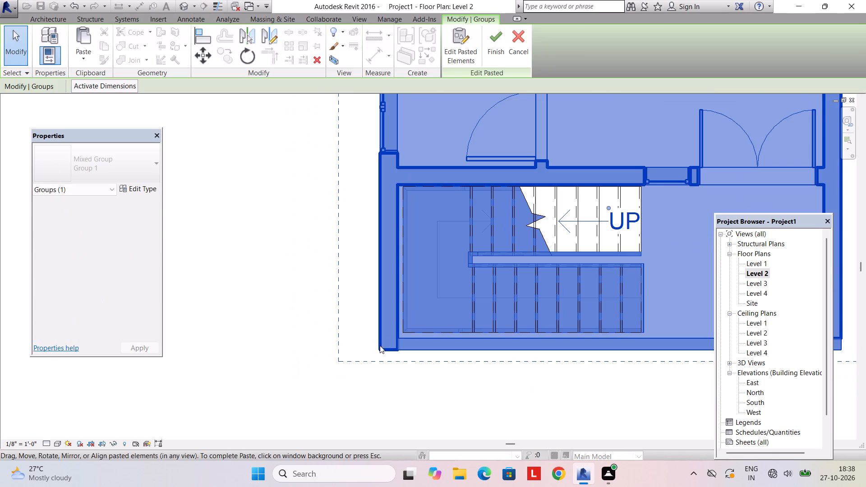
{"action": "key", "text": "Escape"}
Paste the copied building into the Level 3 plan, aligned over the underlying Level 2 outline.
{"action": "double_click", "coordinate": [755, 283]}
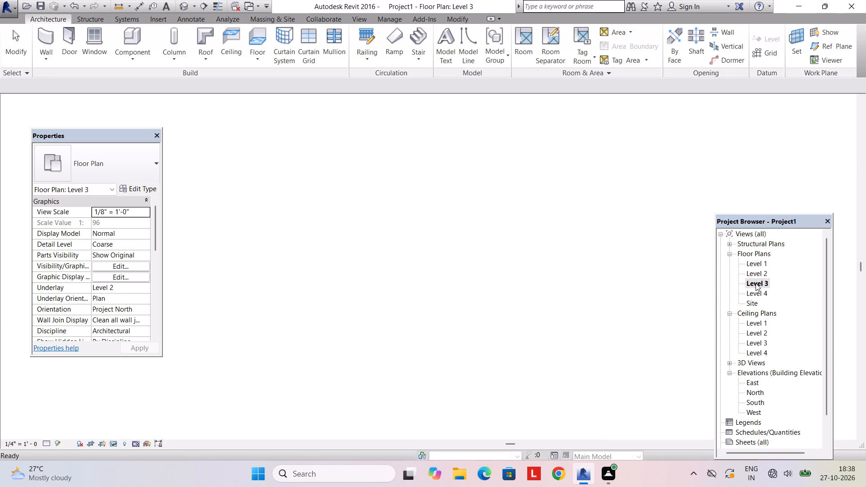
{"action": "scroll", "coordinate": [537, 267], "scroll_direction": "down", "scroll_amount": 9}
{"action": "middle_click_drag", "start_coordinate": [412, 270], "coordinate": [359, 327]}
{"action": "scroll", "coordinate": [387, 294], "scroll_direction": "down", "scroll_amount": 1}
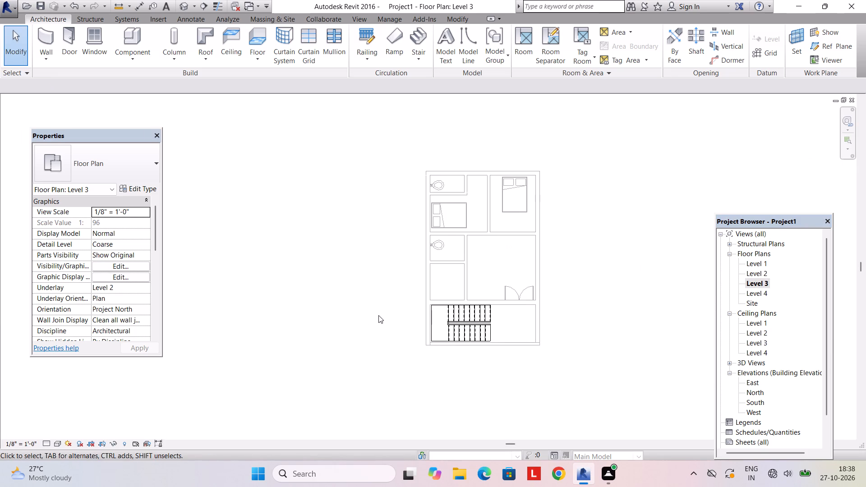
{"action": "key", "text": "ctrl+v"}
{"action": "scroll", "coordinate": [413, 326], "scroll_direction": "up", "scroll_amount": 9}
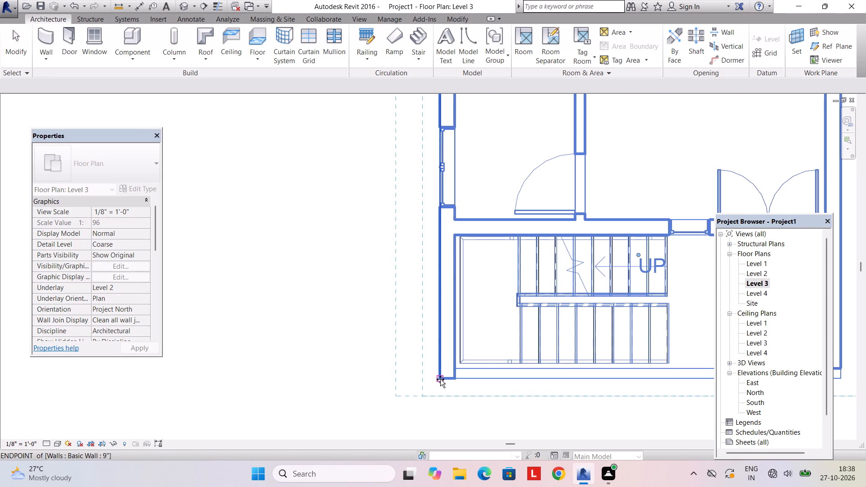
{"action": "left_click", "coordinate": [414, 379]}
{"action": "scroll", "coordinate": [411, 341], "scroll_direction": "down", "scroll_amount": 9}
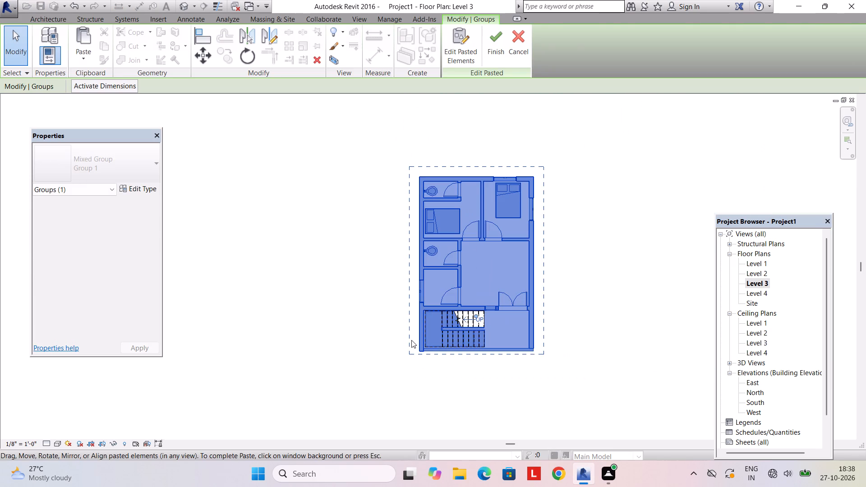
{"action": "key", "text": "Escape"}
{"action": "scroll", "coordinate": [416, 328], "scroll_direction": "down", "scroll_amount": 4}
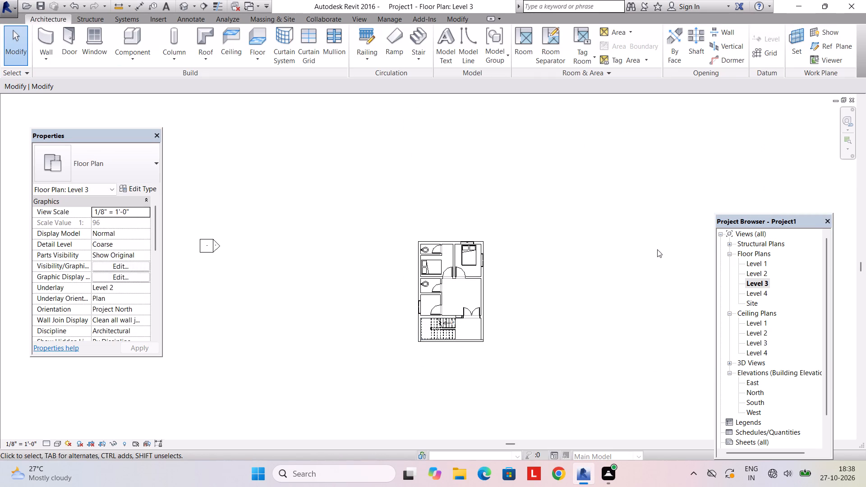
Open the Level 2 plan and select the stair rising to Level 3 to examine its position.
{"action": "double_click", "coordinate": [765, 271]}
{"action": "scroll", "coordinate": [483, 345], "scroll_direction": "up", "scroll_amount": 1}
{"action": "middle_click_drag", "start_coordinate": [488, 344], "coordinate": [314, 325]}
{"action": "scroll", "coordinate": [577, 319], "scroll_direction": "down", "scroll_amount": 3}
{"action": "middle_click_drag", "start_coordinate": [559, 319], "coordinate": [502, 322]}
{"action": "scroll", "coordinate": [460, 319], "scroll_direction": "up", "scroll_amount": 2}
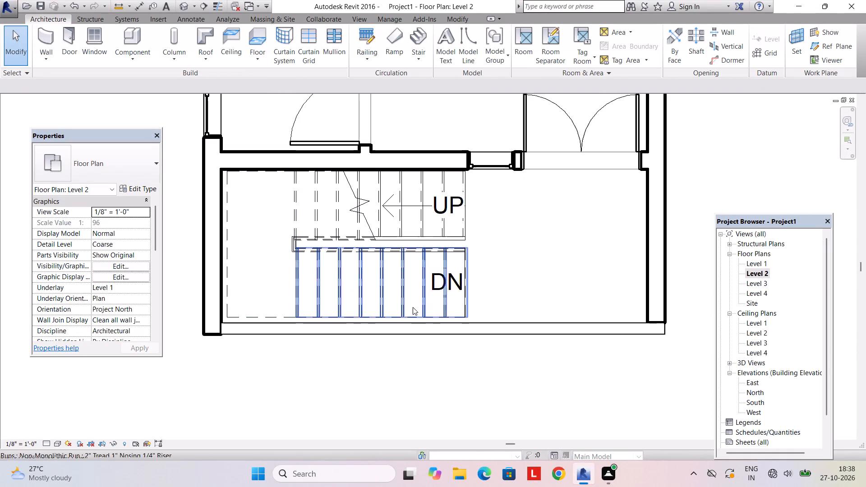
{"action": "left_click", "coordinate": [411, 308]}
{"action": "left_click", "coordinate": [406, 313]}
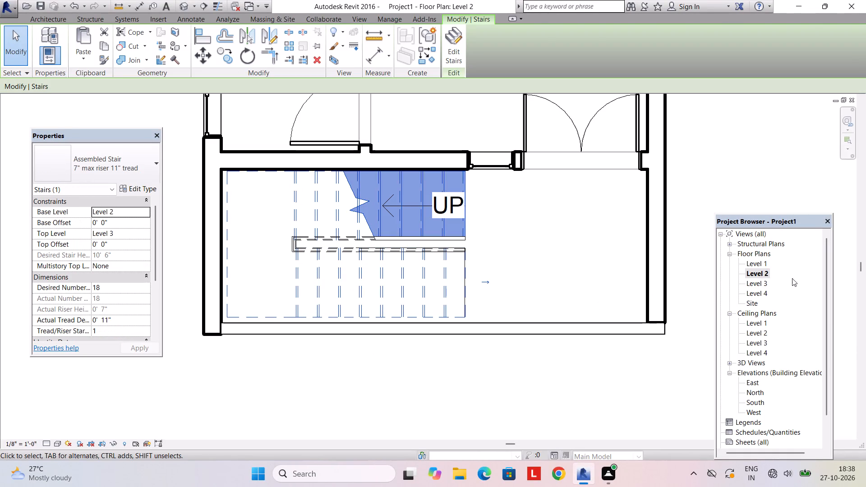
In the Level 1 plan, nudge the stair between Level 1 and Level 2 slightly south.
{"action": "double_click", "coordinate": [755, 262]}
{"action": "scroll", "coordinate": [414, 339], "scroll_direction": "up", "scroll_amount": 8}
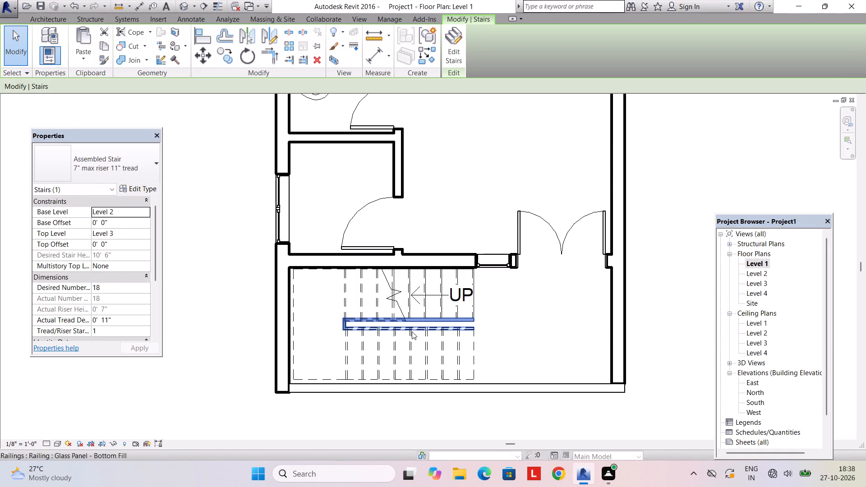
{"action": "scroll", "coordinate": [424, 354], "scroll_direction": "up", "scroll_amount": 3}
{"action": "left_click", "coordinate": [423, 383]}
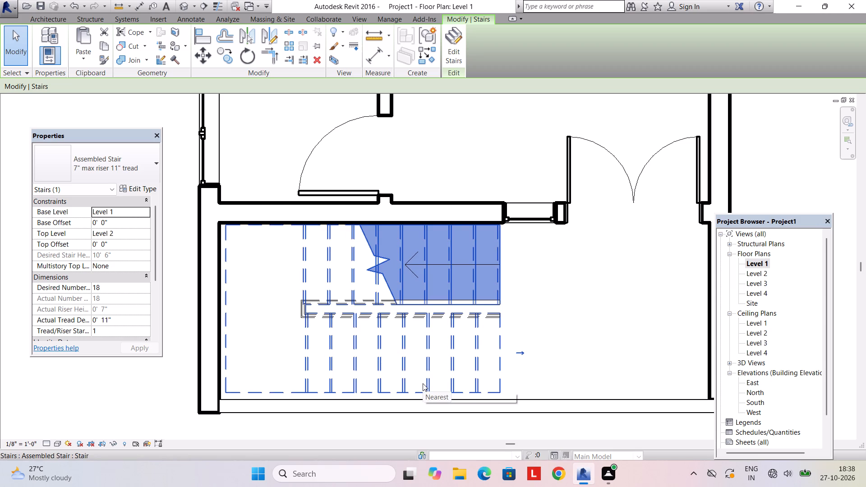
{"action": "key", "text": "Down"}
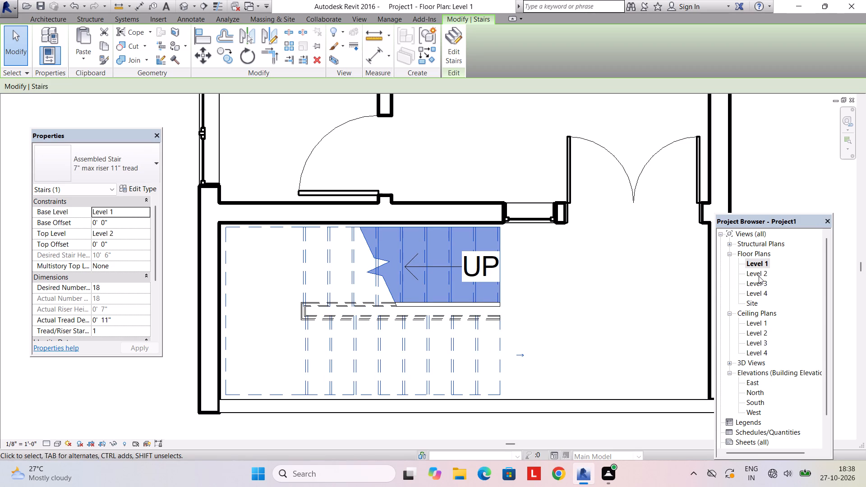
In the Level 2 plan, nudge the stair between Level 2 and Level 3 slightly south.
{"action": "double_click", "coordinate": [759, 276]}
{"action": "left_click", "coordinate": [428, 275]}
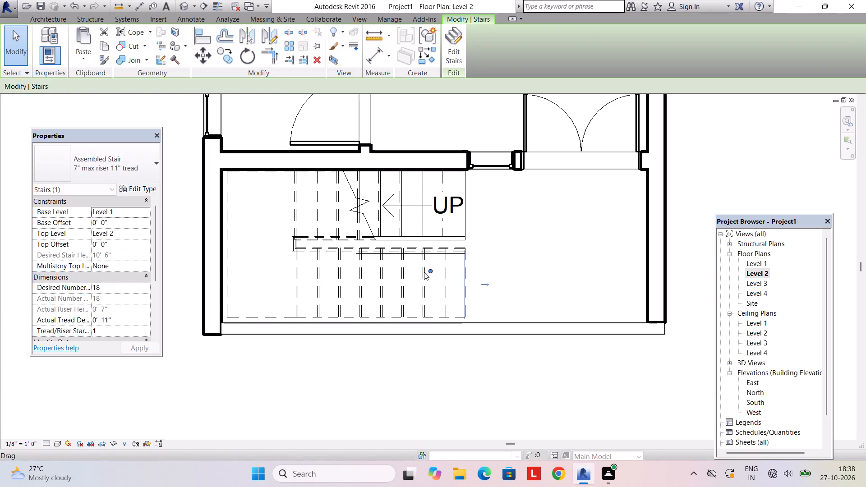
{"action": "key", "text": "Escape"}
{"action": "key", "text": "Escape"}
{"action": "left_click", "coordinate": [386, 250]}
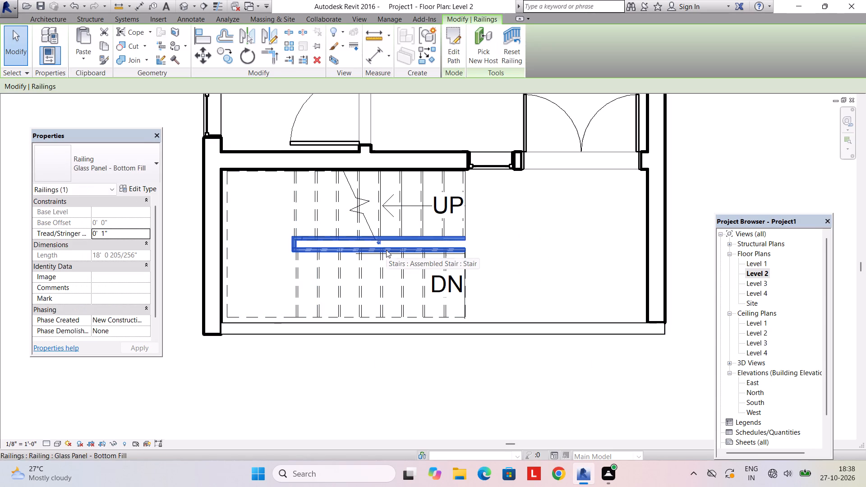
{"action": "left_click", "coordinate": [385, 225]}
{"action": "key", "text": "Down"}
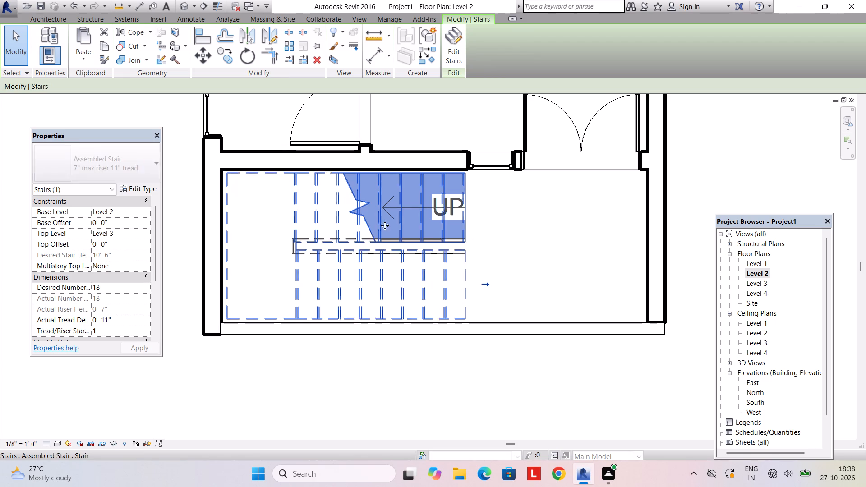
In the Level 3 plan, nudge the stair rising to Level 4 slightly south, fine-tuning it back north by a smaller amount.
{"action": "double_click", "coordinate": [754, 280]}
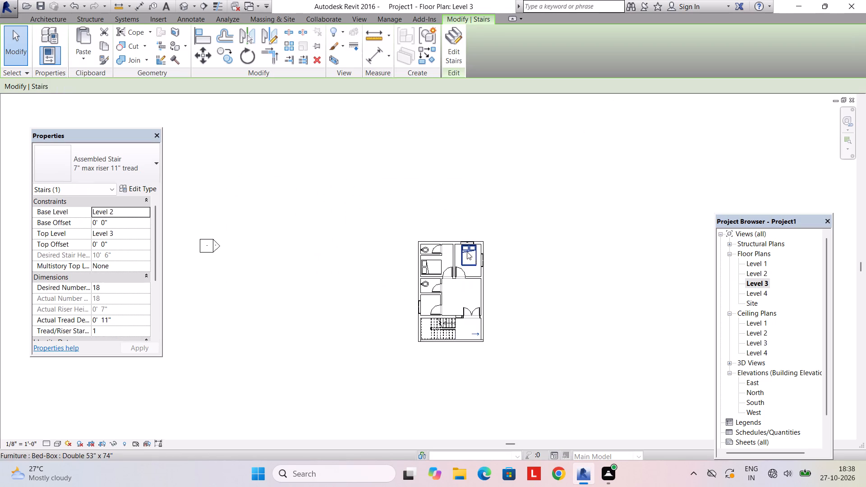
{"action": "scroll", "coordinate": [451, 243], "scroll_direction": "up", "scroll_amount": 6}
{"action": "middle_click_drag", "start_coordinate": [461, 323], "coordinate": [457, 184]}
{"action": "scroll", "coordinate": [439, 276], "scroll_direction": "up", "scroll_amount": 5}
{"action": "left_click", "coordinate": [421, 276]}
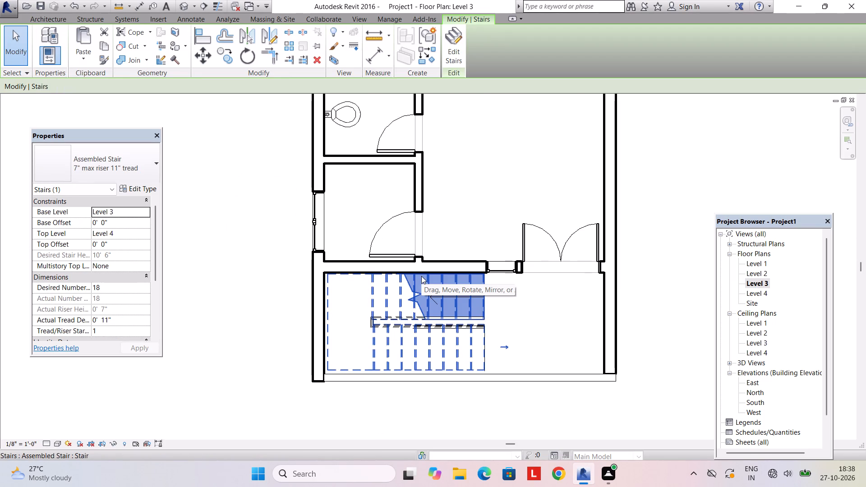
{"action": "key", "text": "Down"}
{"action": "scroll", "coordinate": [554, 349], "scroll_direction": "up", "scroll_amount": 3}
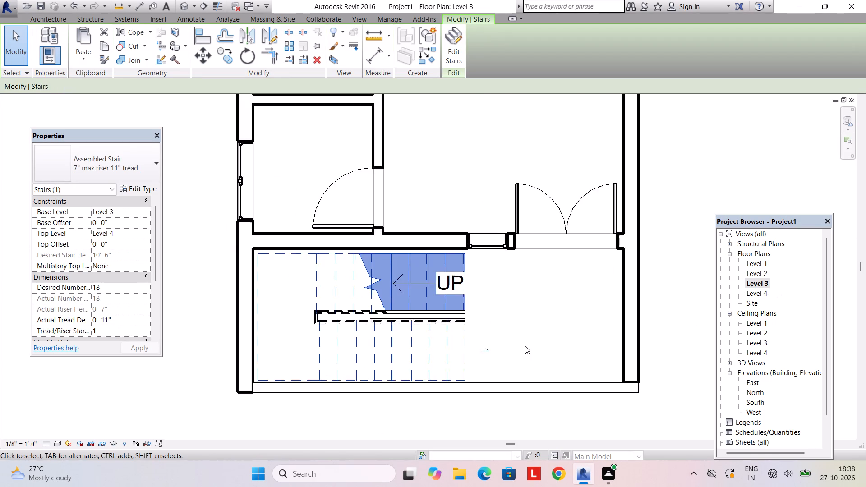
{"action": "scroll", "coordinate": [420, 277], "scroll_direction": "up", "scroll_amount": 3}
{"action": "scroll", "coordinate": [372, 264], "scroll_direction": "down", "scroll_amount": 3}
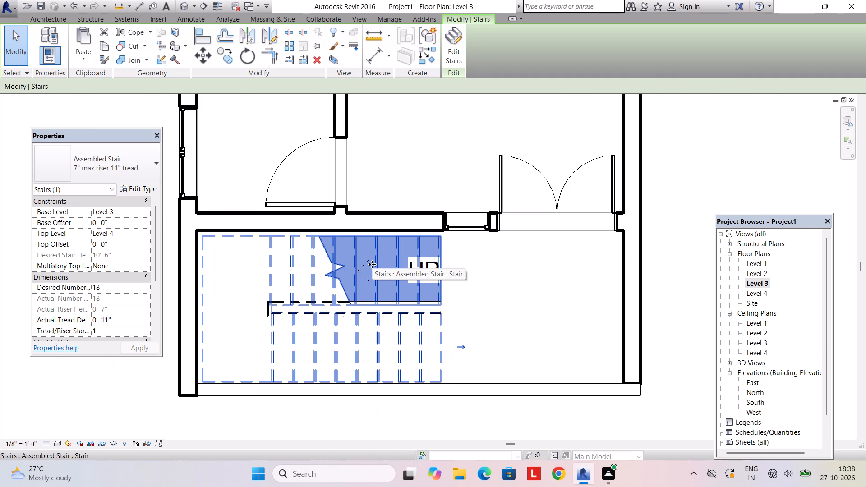
{"action": "key", "text": "Up"}
Examine the top stair in the Level 4 plan and the stacked floors with their stairs from the front in 3D.
{"action": "double_click", "coordinate": [764, 293]}
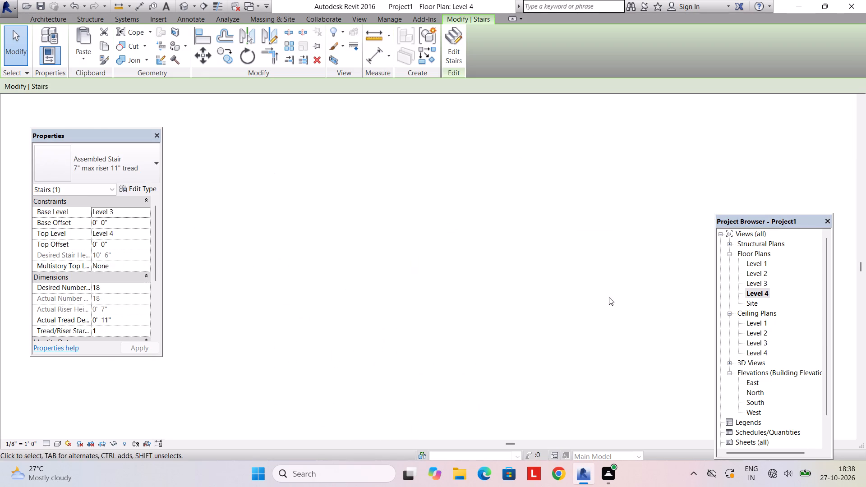
{"action": "scroll", "coordinate": [404, 313], "scroll_direction": "up", "scroll_amount": 3}
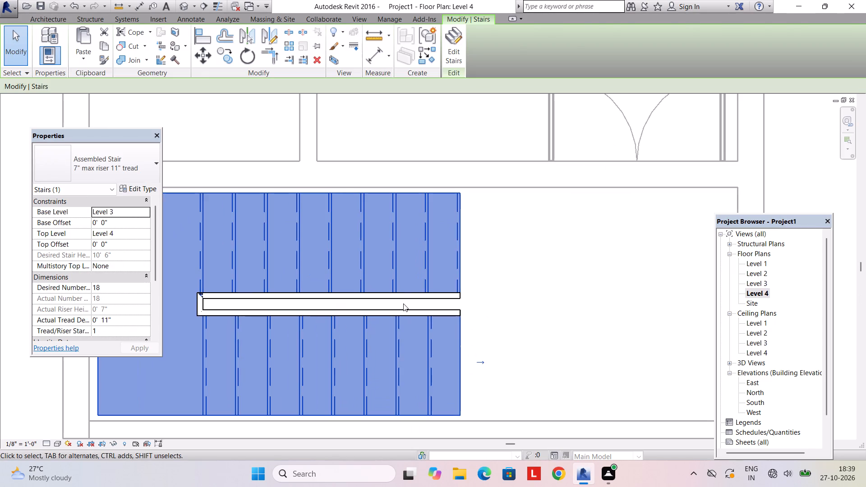
{"action": "key", "text": "Escape"}
{"action": "scroll", "coordinate": [456, 291], "scroll_direction": "down", "scroll_amount": 4}
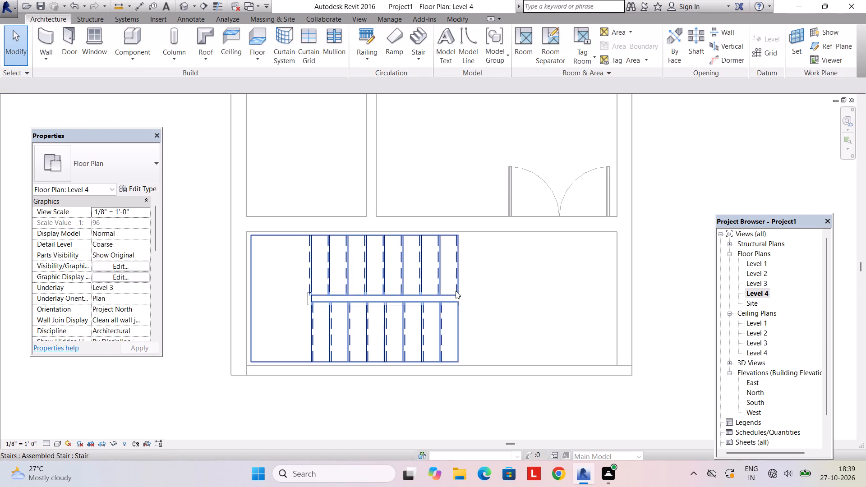
{"action": "scroll", "coordinate": [466, 289], "scroll_direction": "down", "scroll_amount": 5}
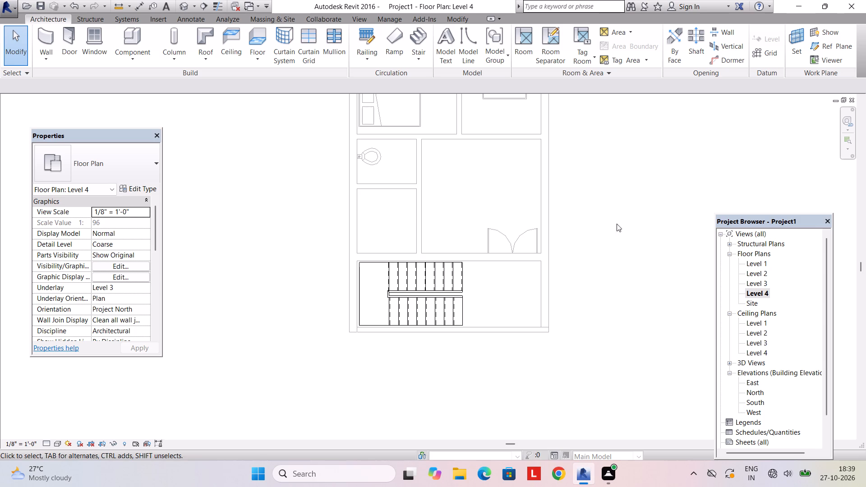
{"action": "left_click", "coordinate": [365, 21]}
{"action": "left_click", "coordinate": [330, 38]}
{"action": "scroll", "coordinate": [486, 246], "scroll_direction": "down", "scroll_amount": 9}
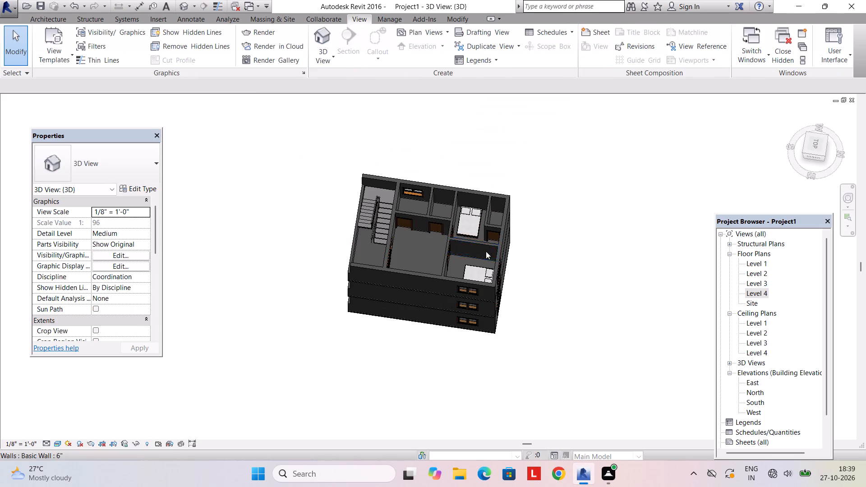
{"action": "middle_click_drag", "start_coordinate": [466, 277], "coordinate": [628, 213]}
{"action": "middle_click_drag", "start_coordinate": [443, 286], "coordinate": [493, 188], "text": "shift"}
{"action": "scroll", "coordinate": [447, 257], "scroll_direction": "up", "scroll_amount": 3}
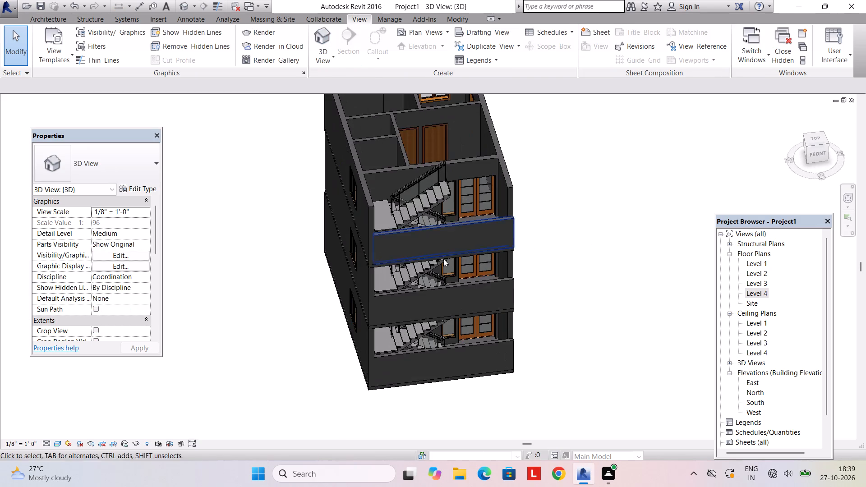
{"action": "middle_click_drag", "start_coordinate": [439, 269], "coordinate": [410, 142], "text": "shift"}
{"action": "middle_click_drag", "start_coordinate": [435, 200], "coordinate": [449, 155], "text": "shift"}
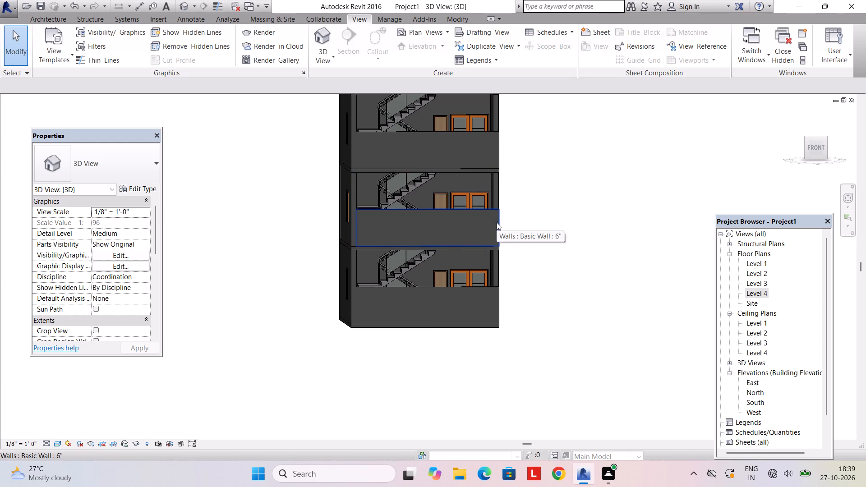
In the Level 1 plan, split the low 6" south wall just east of the stair, about 5' 1 1/2" from the partition centreline.
{"action": "double_click", "coordinate": [764, 257]}
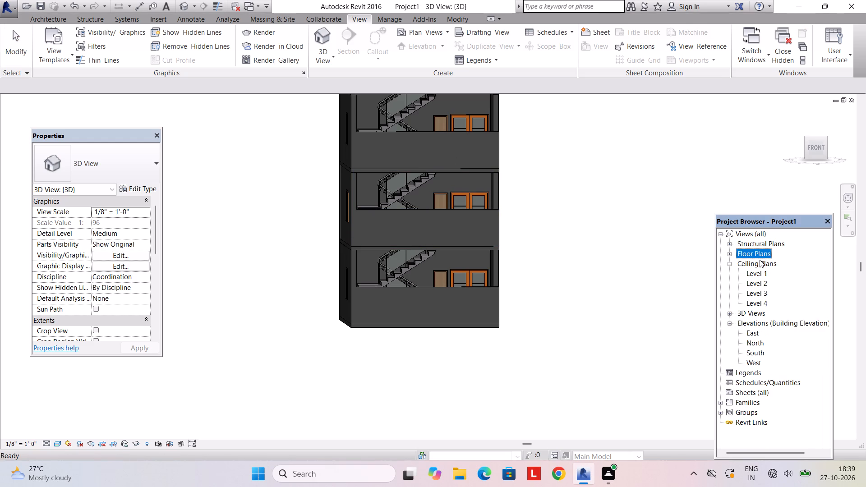
{"action": "double_click", "coordinate": [757, 253]}
{"action": "double_click", "coordinate": [757, 261]}
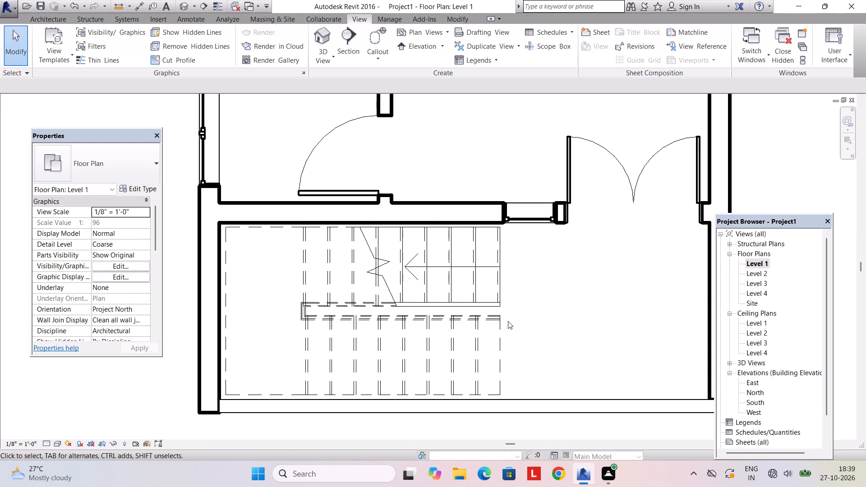
{"action": "scroll", "coordinate": [508, 321], "scroll_direction": "down", "scroll_amount": 4}
{"action": "middle_click_drag", "start_coordinate": [508, 321], "coordinate": [479, 293]}
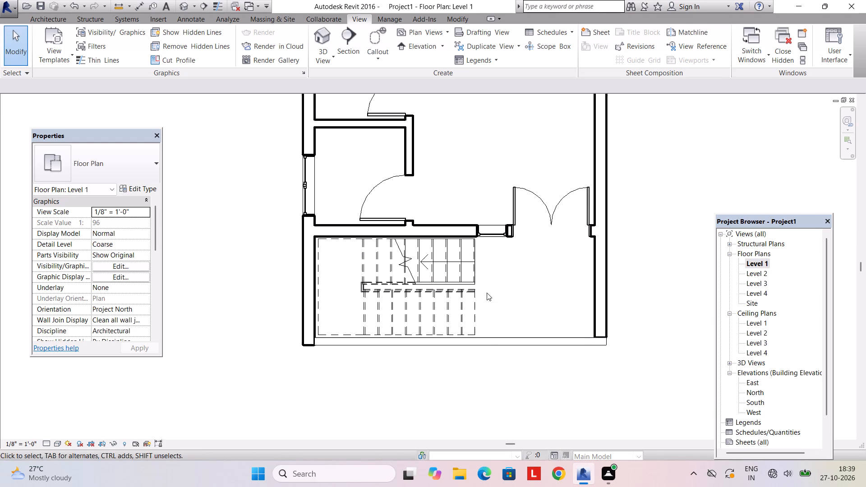
{"action": "left_click", "coordinate": [450, 16]}
{"action": "left_click", "coordinate": [291, 31]}
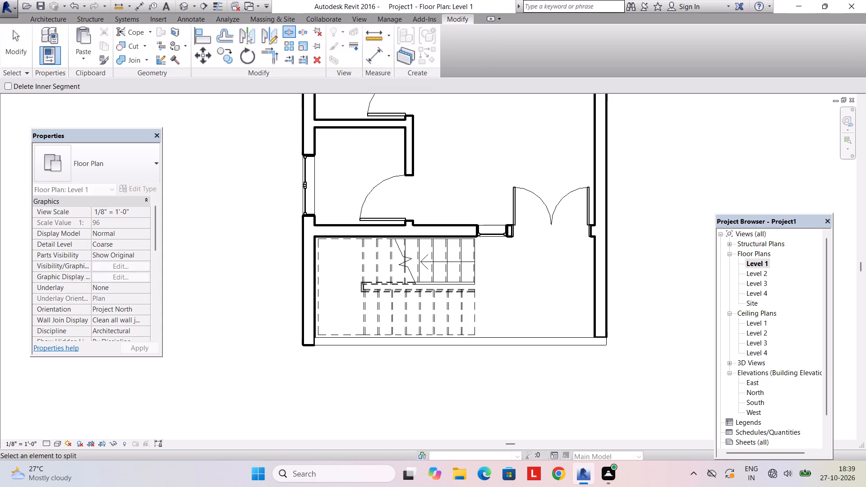
{"action": "scroll", "coordinate": [462, 340], "scroll_direction": "up", "scroll_amount": 8}
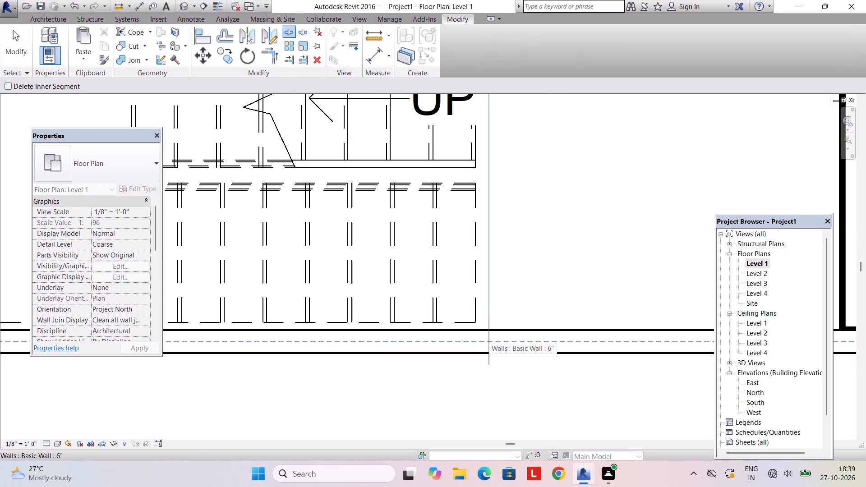
{"action": "scroll", "coordinate": [505, 337], "scroll_direction": "down", "scroll_amount": 3}
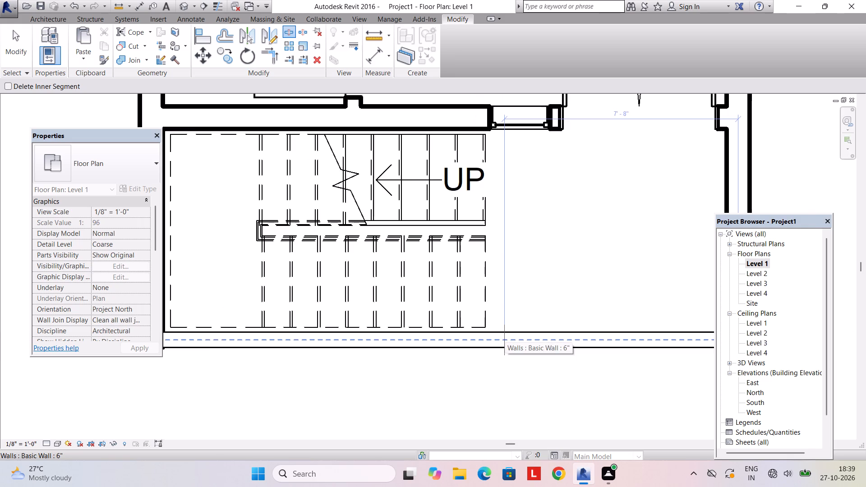
{"action": "scroll", "coordinate": [505, 337], "scroll_direction": "down", "scroll_amount": 3}
{"action": "left_click", "coordinate": [505, 337]}
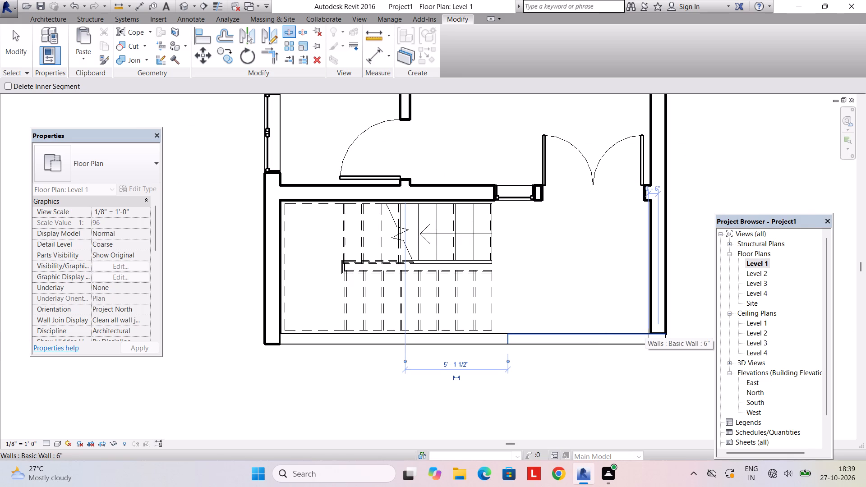
{"action": "scroll", "coordinate": [647, 340], "scroll_direction": "up", "scroll_amount": 8}
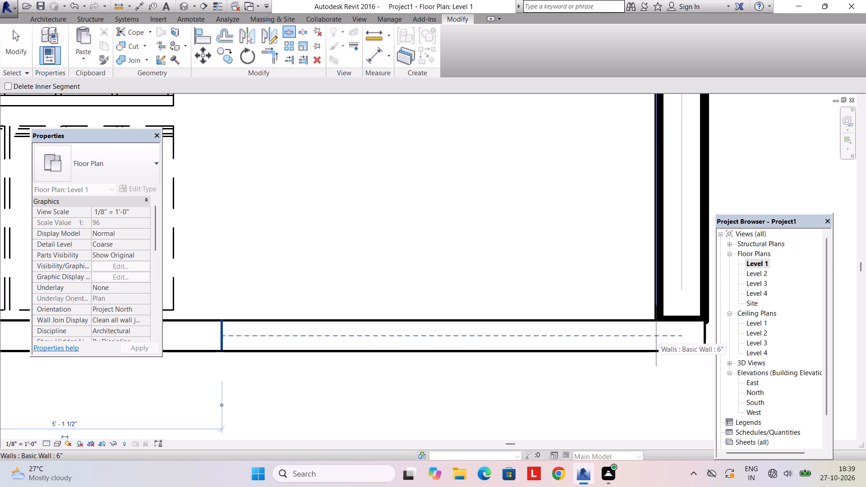
{"action": "key", "text": "Escape"}
{"action": "key", "text": "Escape"}
Delete the split-off east segment of the low 6" south wall on Level 1 to open the entrance.
{"action": "scroll", "coordinate": [659, 338], "scroll_direction": "down", "scroll_amount": 2}
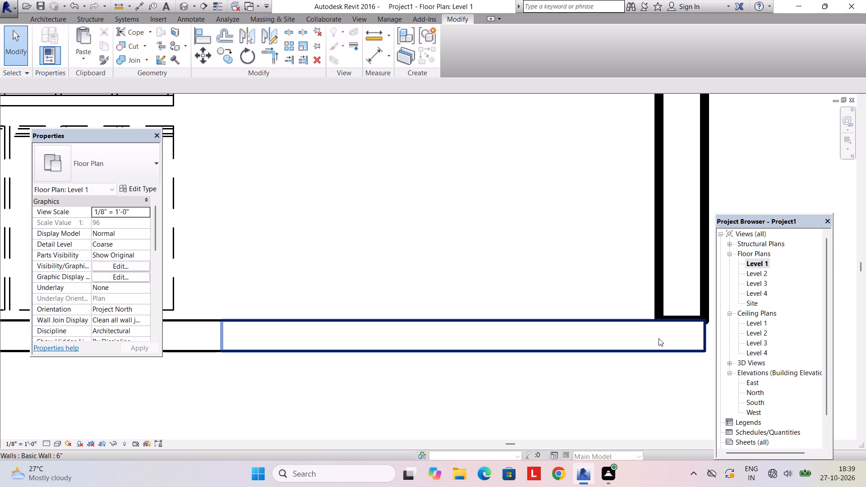
{"action": "scroll", "coordinate": [659, 338], "scroll_direction": "down", "scroll_amount": 2}
{"action": "left_click", "coordinate": [657, 338]}
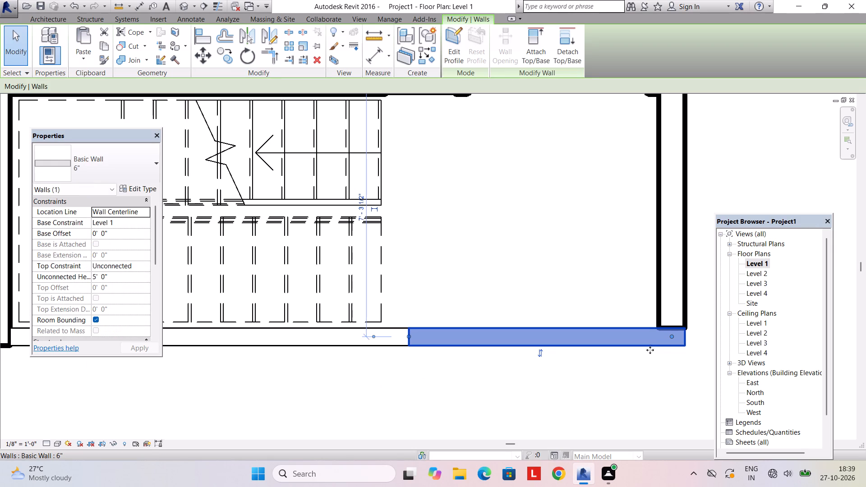
{"action": "key", "text": "Delete"}
{"action": "key", "text": "BackSpace"}
{"action": "scroll", "coordinate": [638, 352], "scroll_direction": "down", "scroll_amount": 3}
{"action": "scroll", "coordinate": [638, 352], "scroll_direction": "up", "scroll_amount": 2}
{"action": "scroll", "coordinate": [638, 352], "scroll_direction": "down", "scroll_amount": 6}
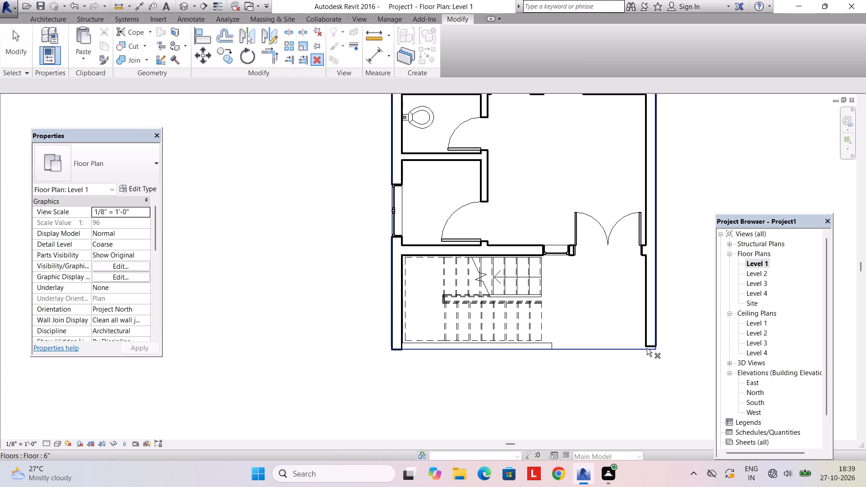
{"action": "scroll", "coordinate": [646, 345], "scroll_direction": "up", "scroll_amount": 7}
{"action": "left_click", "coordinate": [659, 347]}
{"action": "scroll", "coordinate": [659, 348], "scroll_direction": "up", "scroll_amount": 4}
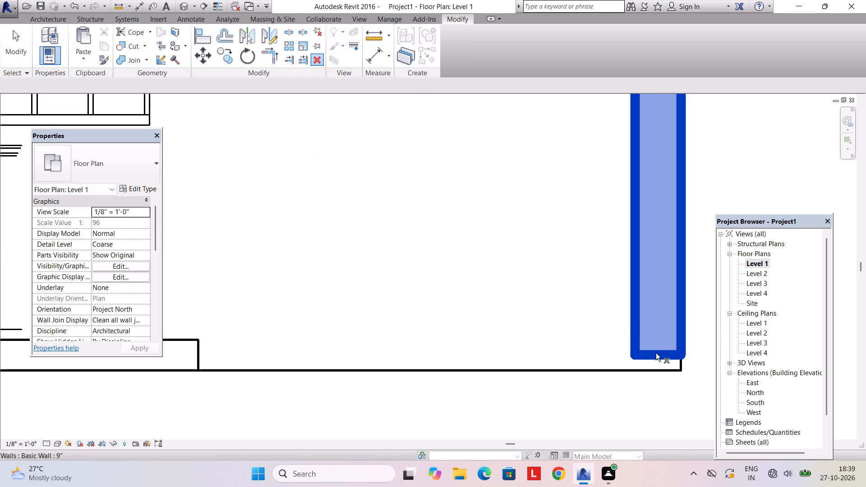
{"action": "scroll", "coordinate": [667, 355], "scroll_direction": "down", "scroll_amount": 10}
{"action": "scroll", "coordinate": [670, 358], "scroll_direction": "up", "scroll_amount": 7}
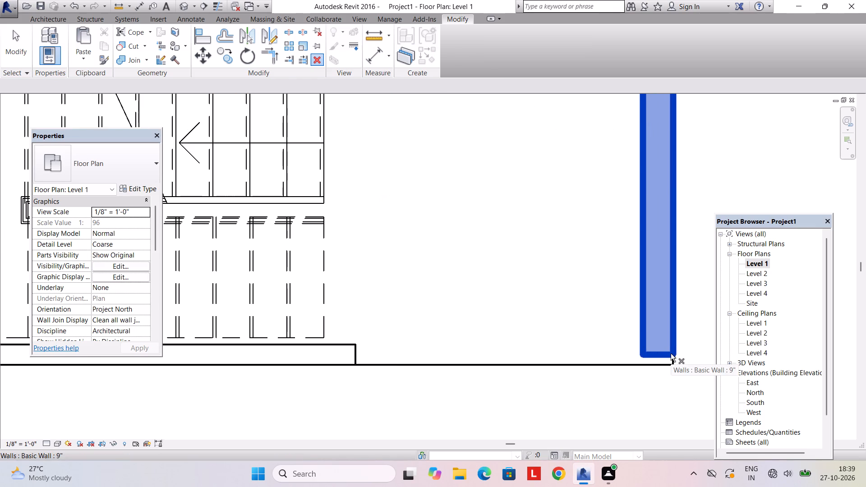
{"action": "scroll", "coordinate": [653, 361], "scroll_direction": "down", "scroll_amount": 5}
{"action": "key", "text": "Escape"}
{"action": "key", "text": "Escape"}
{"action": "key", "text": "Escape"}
Extend the south end of Level 1's 9" east exterior wall to the south edge of the floor.
{"action": "left_click", "coordinate": [657, 356]}
{"action": "scroll", "coordinate": [657, 356], "scroll_direction": "up", "scroll_amount": 4}
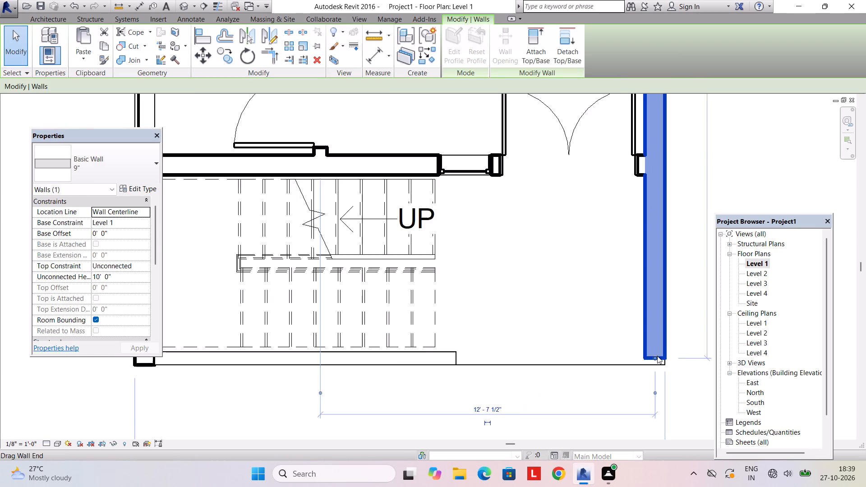
{"action": "scroll", "coordinate": [652, 359], "scroll_direction": "up", "scroll_amount": 3}
{"action": "left_click_drag", "start_coordinate": [656, 359], "coordinate": [659, 370]}
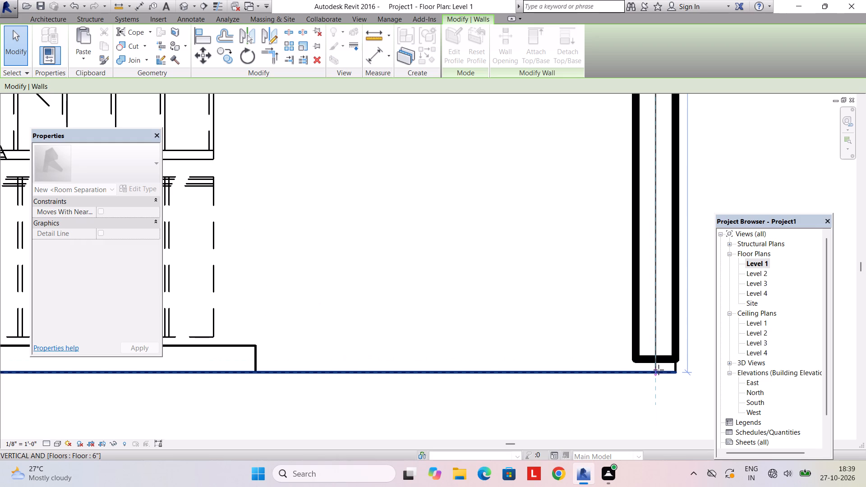
{"action": "left_click_drag", "start_coordinate": [659, 370], "coordinate": [659, 371]}
{"action": "key", "text": "Escape"}
{"action": "key", "text": "Escape"}
{"action": "scroll", "coordinate": [649, 371], "scroll_direction": "down", "scroll_amount": 3}
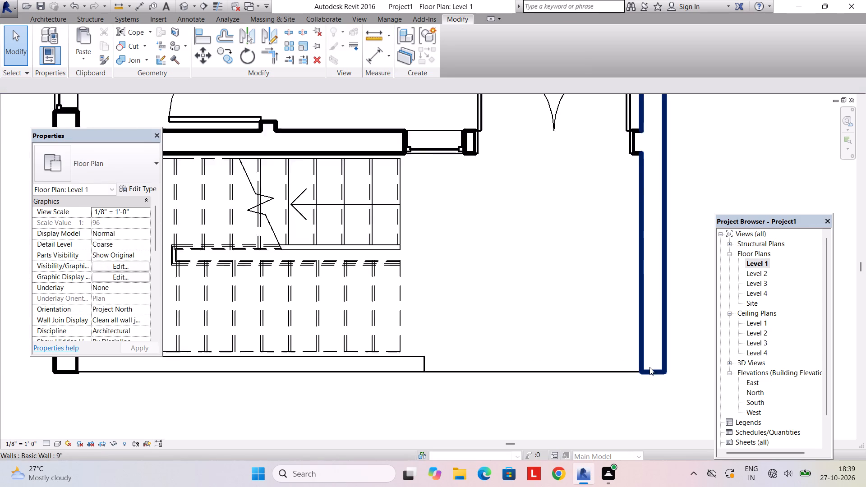
{"action": "scroll", "coordinate": [649, 367], "scroll_direction": "down", "scroll_amount": 5}
In the Level 2 plan, split the low 6" south wall just east of the stair, near the underlying Level 1 wall end.
{"action": "double_click", "coordinate": [753, 274]}
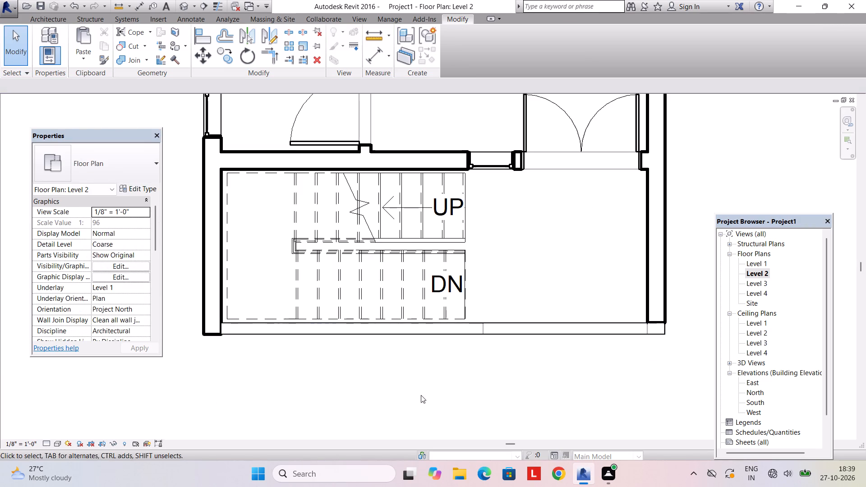
{"action": "scroll", "coordinate": [510, 332], "scroll_direction": "up", "scroll_amount": 3}
{"action": "scroll", "coordinate": [518, 284], "scroll_direction": "down", "scroll_amount": 4}
{"action": "middle_click_drag", "start_coordinate": [518, 284], "coordinate": [505, 286]}
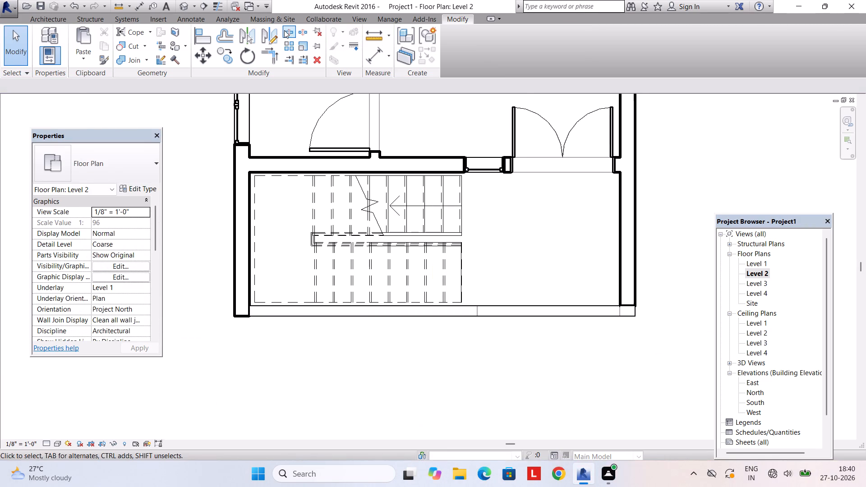
{"action": "left_click", "coordinate": [289, 29]}
{"action": "scroll", "coordinate": [484, 316], "scroll_direction": "up", "scroll_amount": 8}
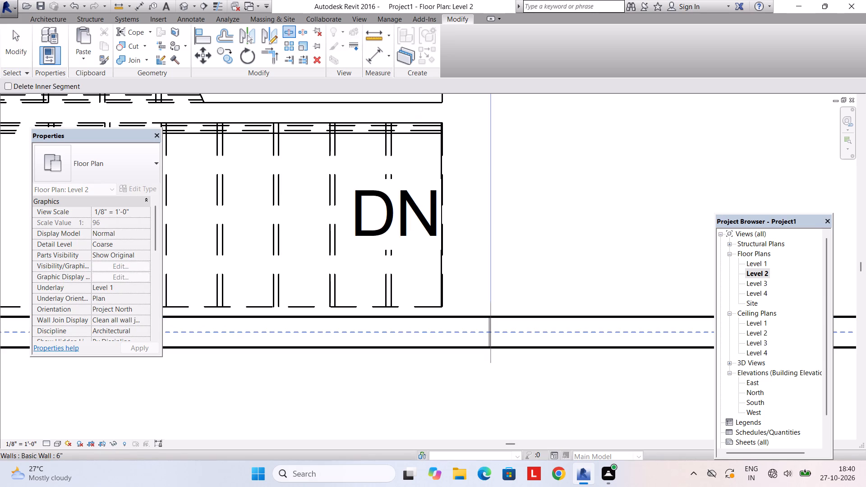
{"action": "left_click", "coordinate": [490, 331]}
{"action": "scroll", "coordinate": [594, 345], "scroll_direction": "down", "scroll_amount": 4}
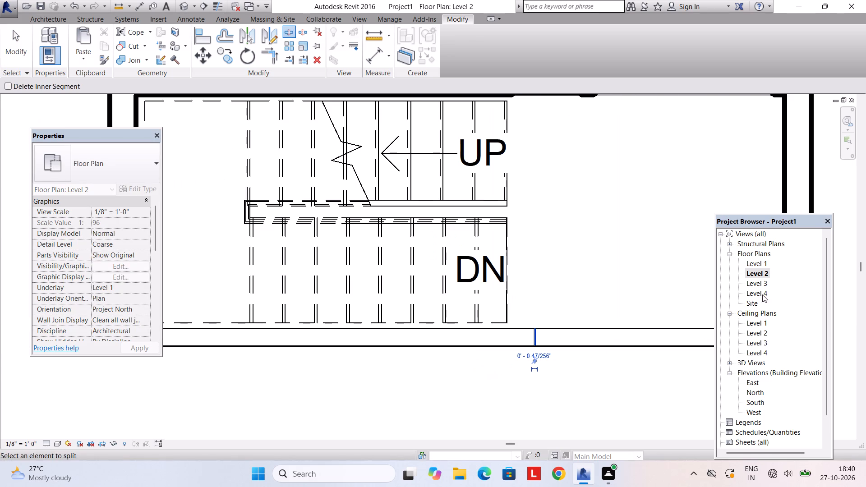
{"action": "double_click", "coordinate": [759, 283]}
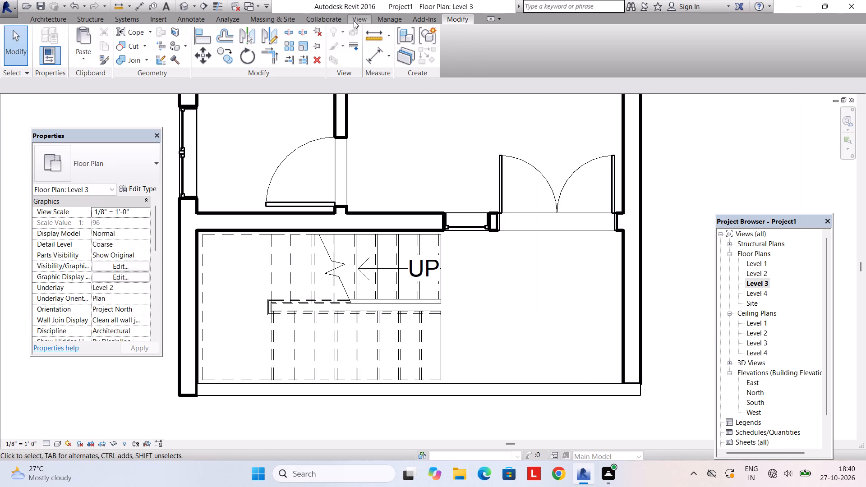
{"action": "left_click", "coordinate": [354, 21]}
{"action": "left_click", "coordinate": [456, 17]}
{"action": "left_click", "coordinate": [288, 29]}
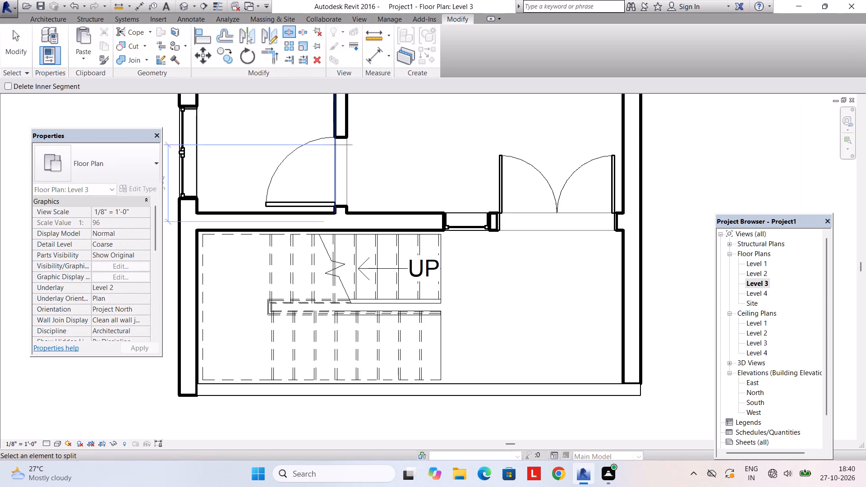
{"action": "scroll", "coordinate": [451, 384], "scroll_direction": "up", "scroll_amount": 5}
Delete the split-off east segment of the low 6" south wall in the Level 2 plan.
{"action": "double_click", "coordinate": [761, 274]}
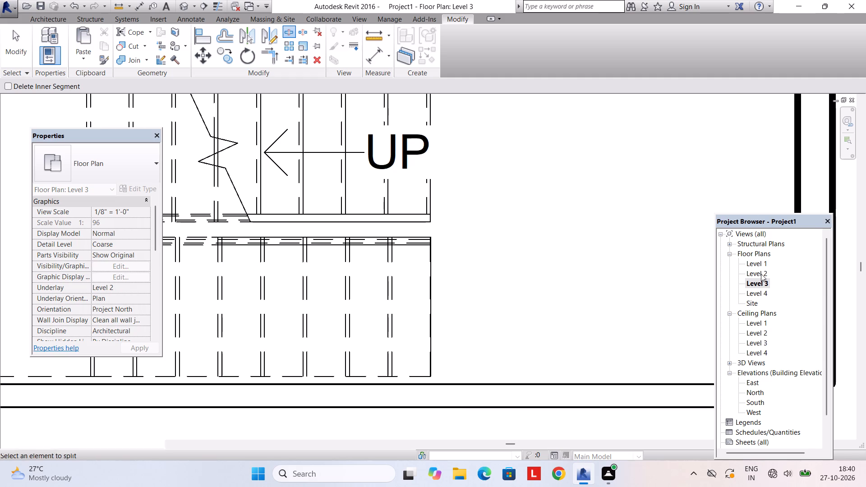
{"action": "scroll", "coordinate": [584, 338], "scroll_direction": "down", "scroll_amount": 3}
{"action": "left_click", "coordinate": [584, 338]}
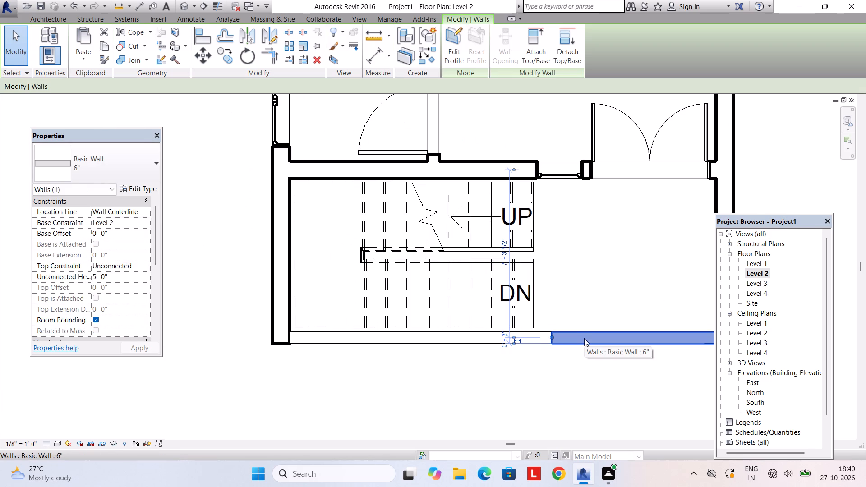
{"action": "key", "text": "Delete"}
{"action": "scroll", "coordinate": [584, 338], "scroll_direction": "up", "scroll_amount": 2}
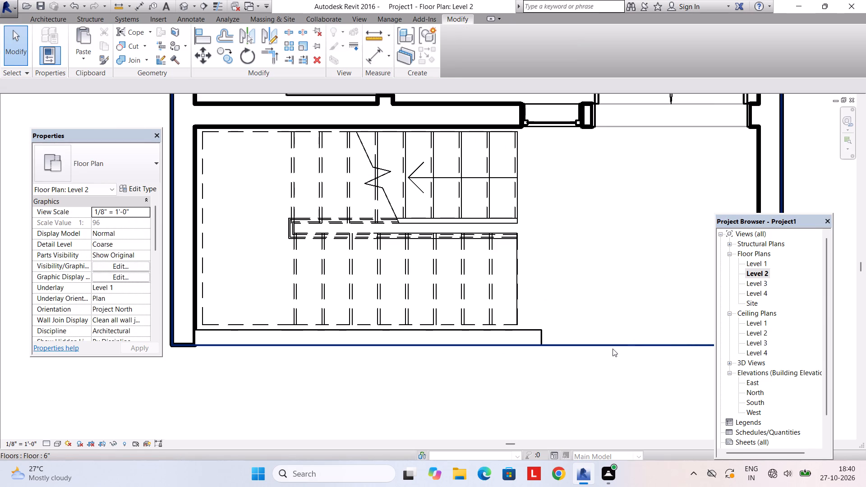
In the Level 3 plan, split the low 6" south wall about 9 3/8" east of the stair and once more farther east.
{"action": "double_click", "coordinate": [760, 279]}
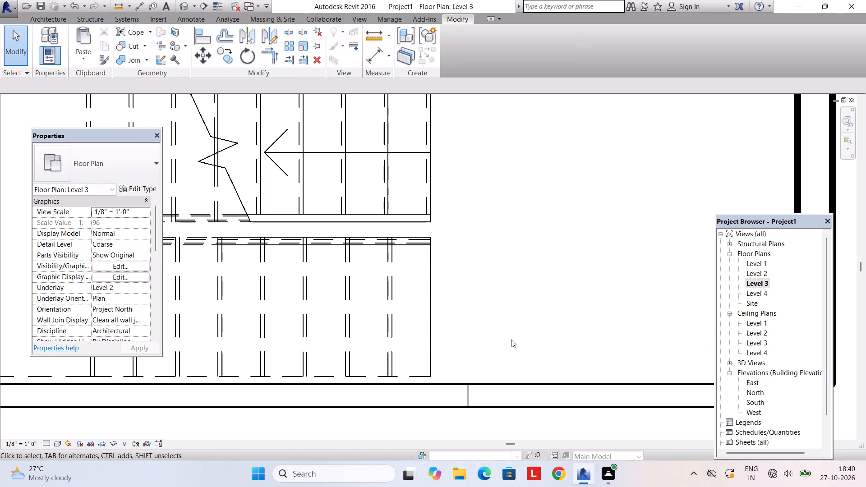
{"action": "left_click", "coordinate": [288, 32]}
{"action": "scroll", "coordinate": [485, 426], "scroll_direction": "up", "scroll_amount": 1}
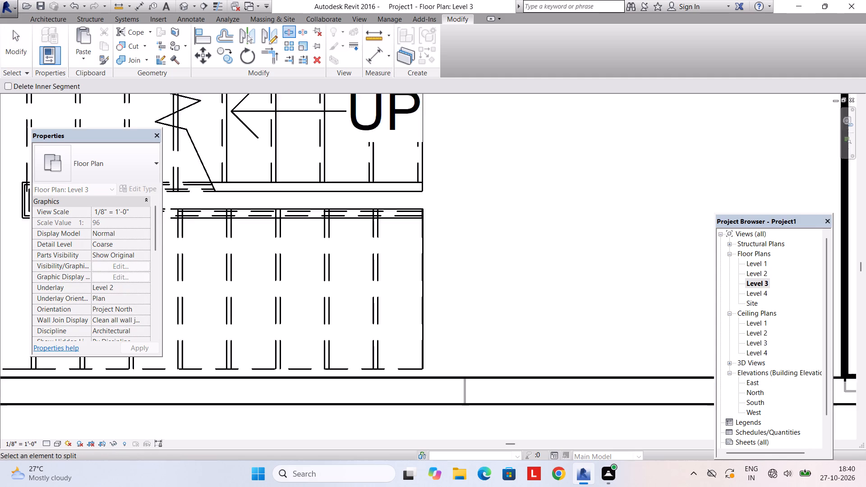
{"action": "scroll", "coordinate": [482, 411], "scroll_direction": "up", "scroll_amount": 1}
{"action": "left_click", "coordinate": [462, 386]}
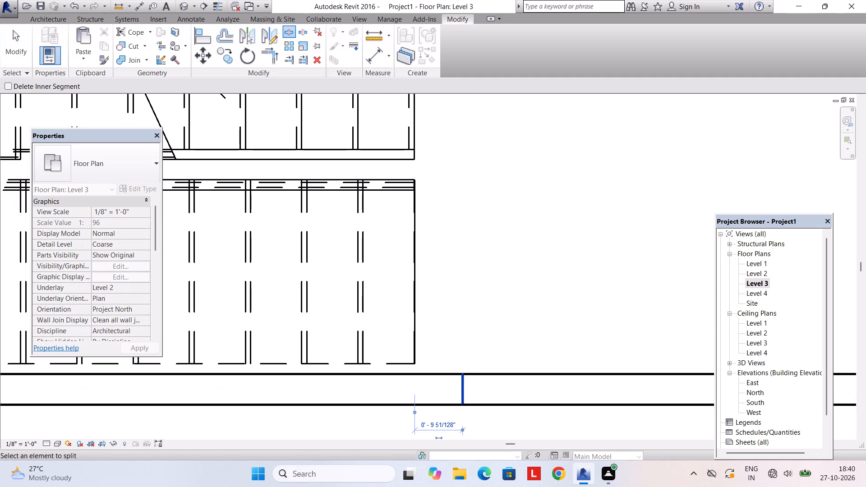
{"action": "key", "text": "Escape"}
{"action": "left_click", "coordinate": [526, 394]}
{"action": "key", "text": "Escape"}
{"action": "key", "text": "Escape"}
Delete both split-off segments of Level 3's low 6" south wall east of the stair.
{"action": "left_click", "coordinate": [554, 375]}
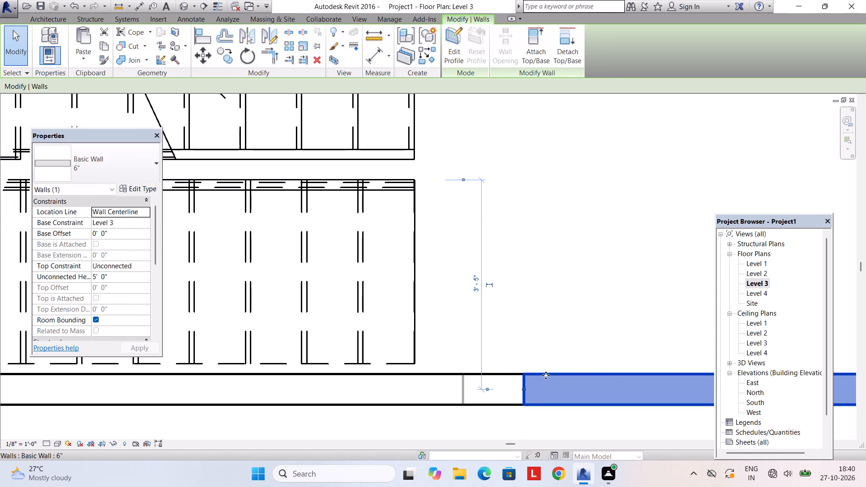
{"action": "key", "text": "Delete"}
{"action": "left_click", "coordinate": [516, 376]}
{"action": "key", "text": "Delete"}
{"action": "scroll", "coordinate": [516, 374], "scroll_direction": "down", "scroll_amount": 2}
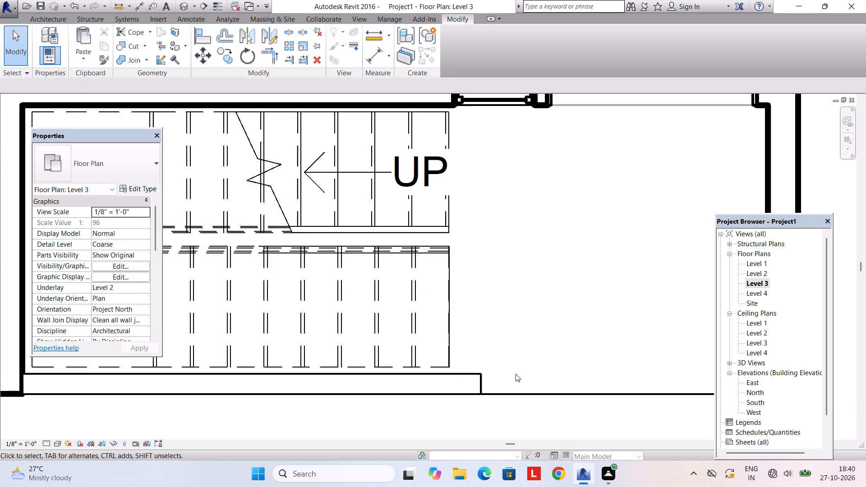
{"action": "scroll", "coordinate": [516, 374], "scroll_direction": "down", "scroll_amount": 7}
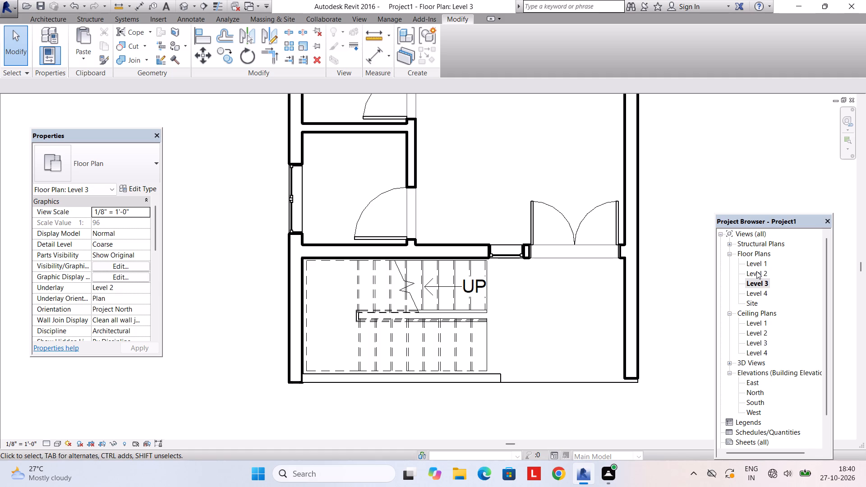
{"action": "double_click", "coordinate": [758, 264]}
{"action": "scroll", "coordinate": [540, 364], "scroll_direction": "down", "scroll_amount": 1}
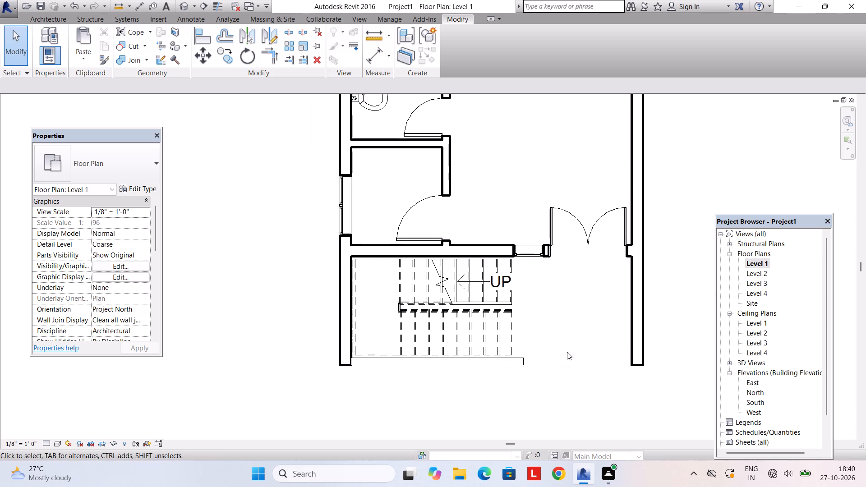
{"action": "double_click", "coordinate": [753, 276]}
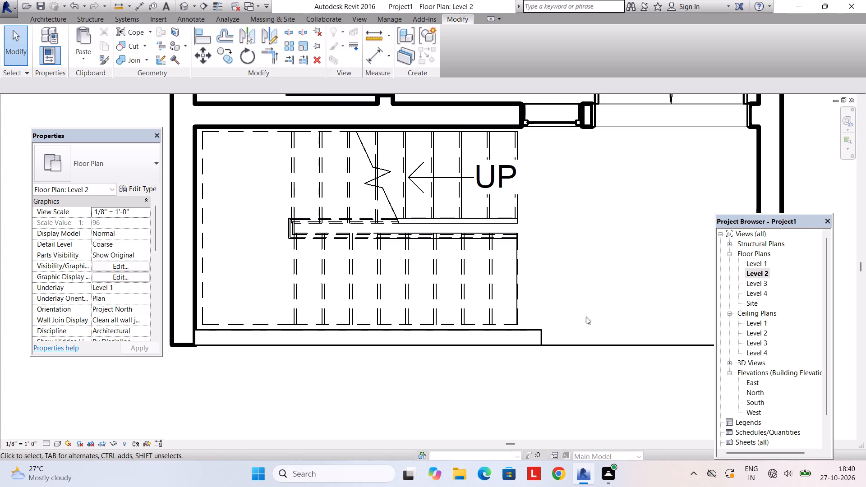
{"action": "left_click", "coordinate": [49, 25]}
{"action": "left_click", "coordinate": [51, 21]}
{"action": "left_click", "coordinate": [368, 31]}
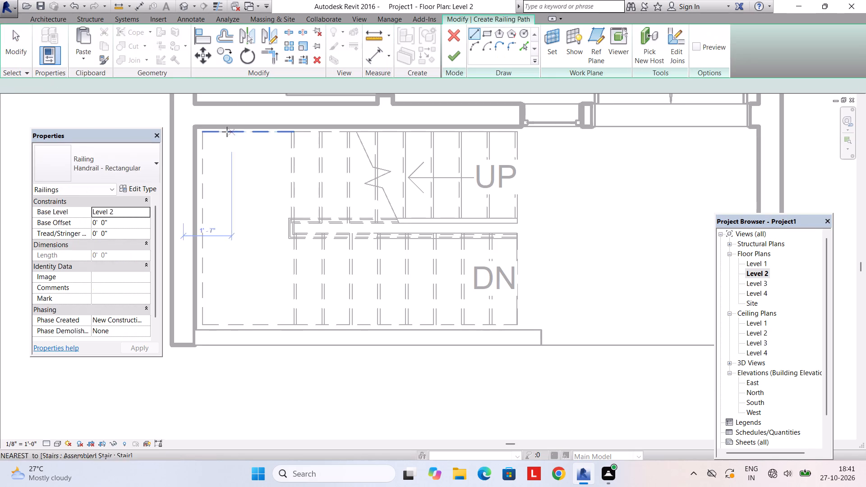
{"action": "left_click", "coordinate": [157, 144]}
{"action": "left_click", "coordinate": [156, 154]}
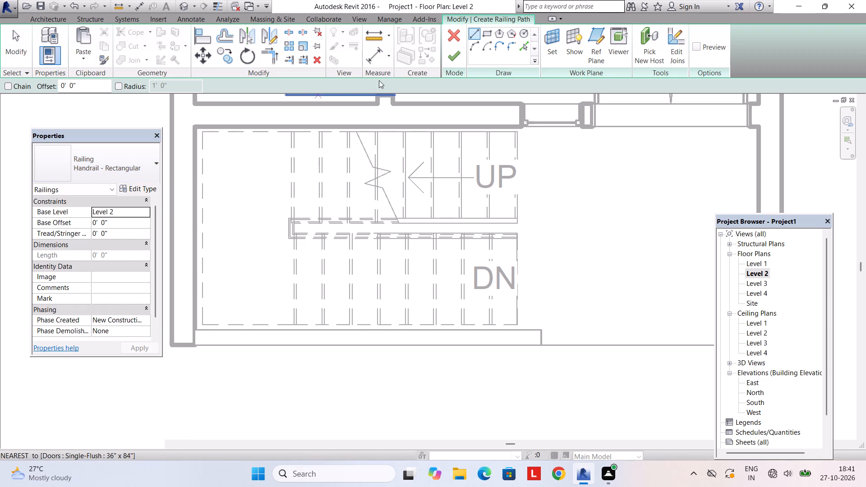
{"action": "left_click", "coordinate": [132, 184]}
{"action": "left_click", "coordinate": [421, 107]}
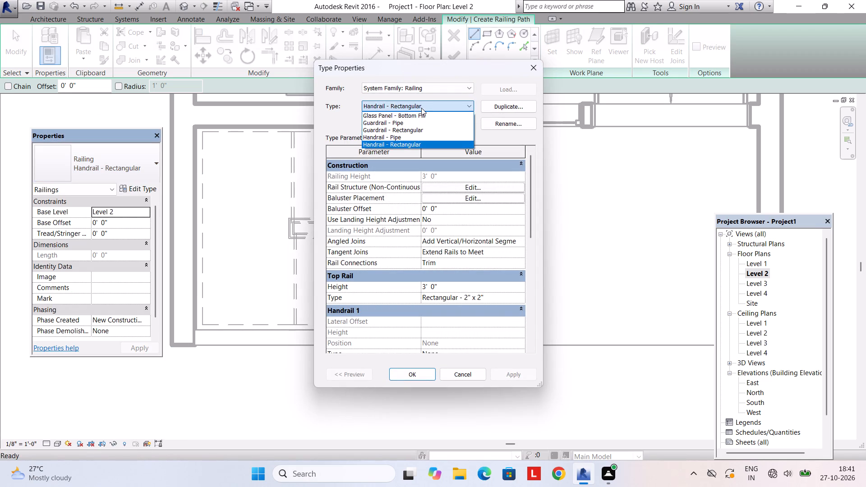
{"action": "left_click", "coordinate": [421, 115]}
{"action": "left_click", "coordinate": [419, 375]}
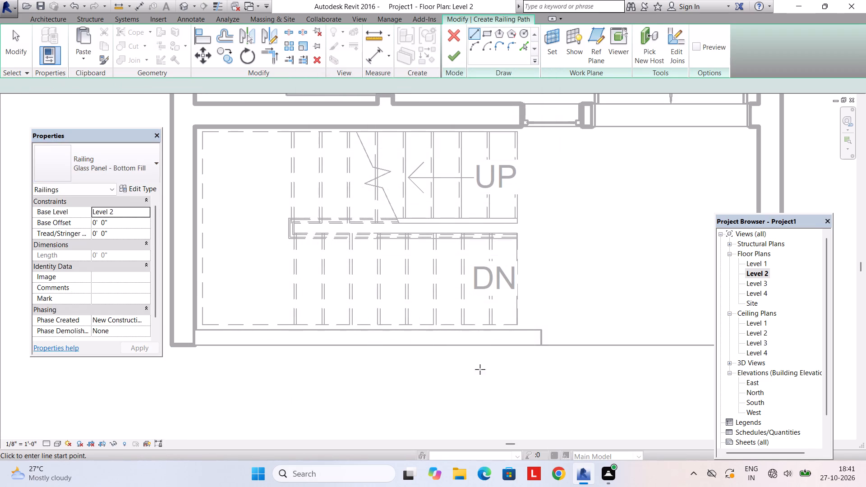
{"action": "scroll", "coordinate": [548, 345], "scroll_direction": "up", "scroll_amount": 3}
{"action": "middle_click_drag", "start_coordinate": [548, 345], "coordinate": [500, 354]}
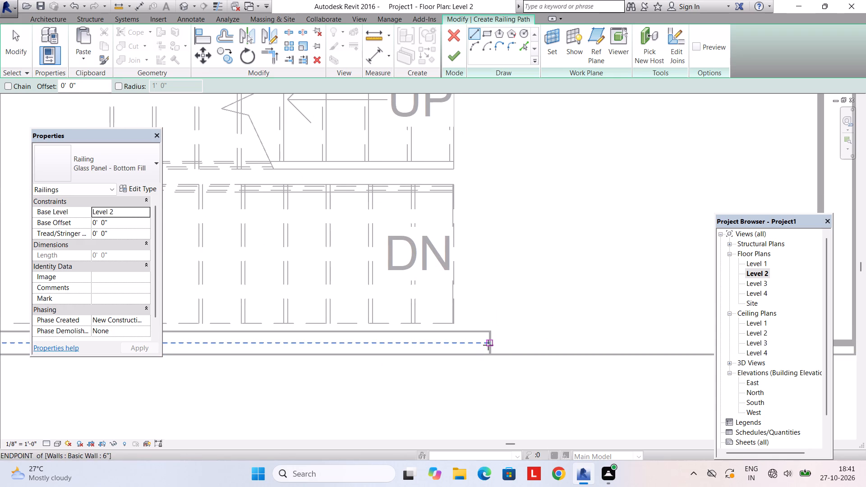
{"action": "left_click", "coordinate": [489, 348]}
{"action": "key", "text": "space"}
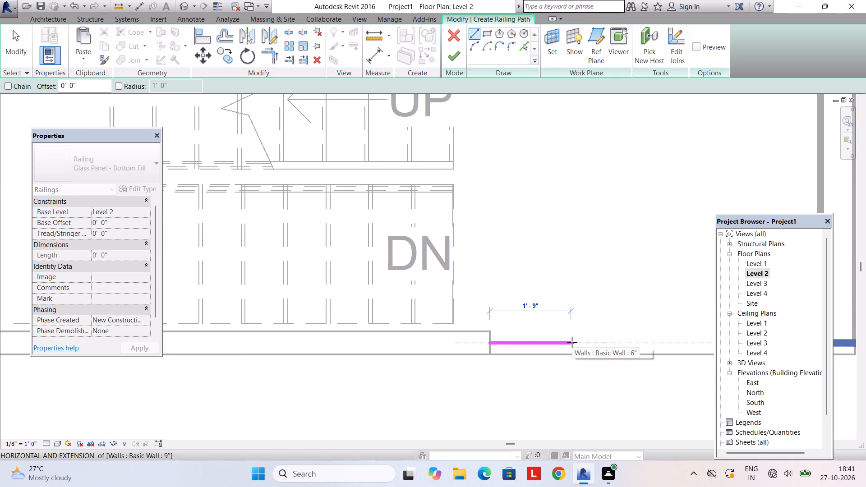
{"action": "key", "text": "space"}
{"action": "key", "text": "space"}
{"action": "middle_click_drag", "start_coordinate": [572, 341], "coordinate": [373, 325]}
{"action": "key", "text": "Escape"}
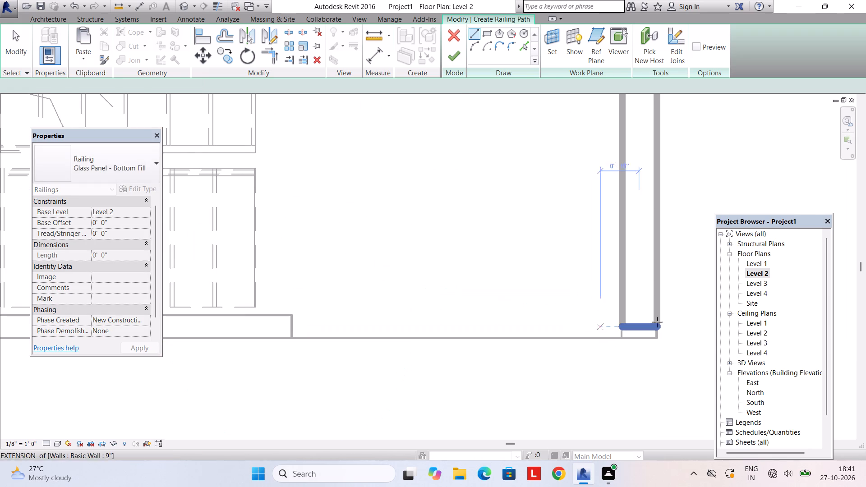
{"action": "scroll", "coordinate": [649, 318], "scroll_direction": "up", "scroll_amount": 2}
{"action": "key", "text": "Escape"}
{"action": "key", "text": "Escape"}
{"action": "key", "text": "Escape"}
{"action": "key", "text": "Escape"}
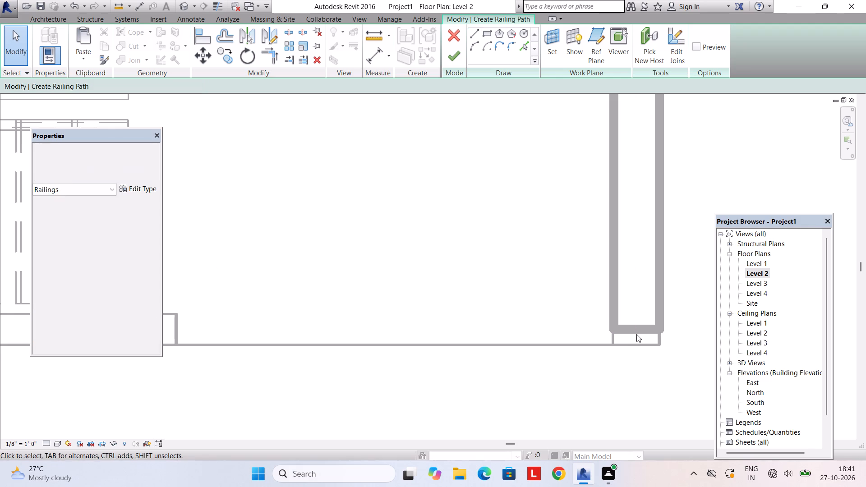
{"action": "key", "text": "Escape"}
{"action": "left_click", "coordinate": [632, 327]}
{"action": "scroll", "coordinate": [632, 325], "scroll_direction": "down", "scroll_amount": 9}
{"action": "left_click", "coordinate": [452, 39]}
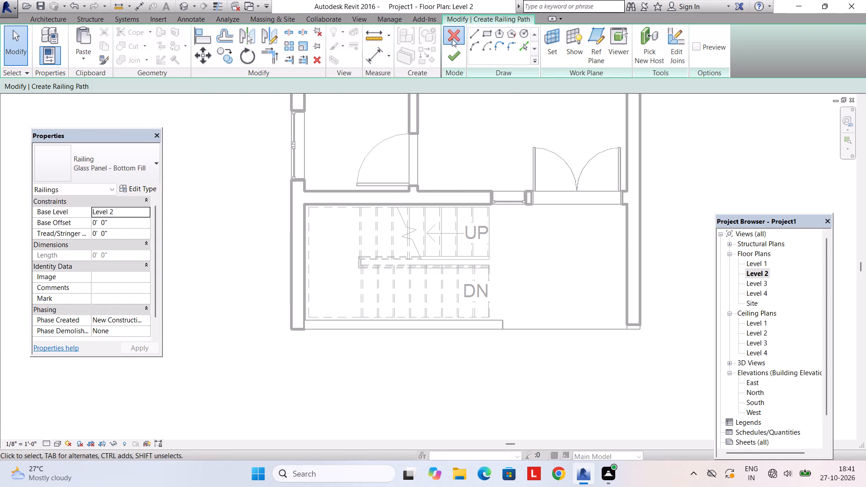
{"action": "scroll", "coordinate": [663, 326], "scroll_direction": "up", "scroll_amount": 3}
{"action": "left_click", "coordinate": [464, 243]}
Extend the south end of Level 2's 9" east exterior wall to the south edge of the floor.
{"action": "scroll", "coordinate": [601, 303], "scroll_direction": "up", "scroll_amount": 3}
{"action": "scroll", "coordinate": [606, 309], "scroll_direction": "down", "scroll_amount": 5}
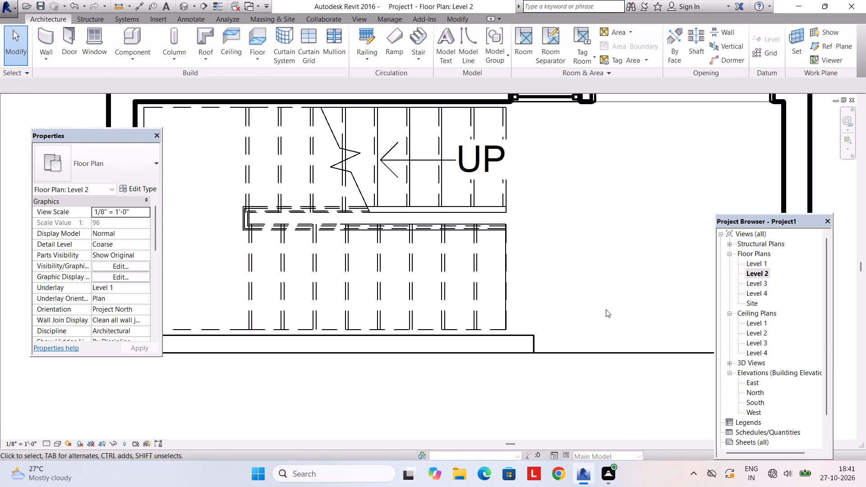
{"action": "middle_click_drag", "start_coordinate": [603, 309], "coordinate": [523, 306]}
{"action": "scroll", "coordinate": [623, 322], "scroll_direction": "up", "scroll_amount": 3}
{"action": "left_click", "coordinate": [662, 331]}
{"action": "scroll", "coordinate": [668, 339], "scroll_direction": "up", "scroll_amount": 3}
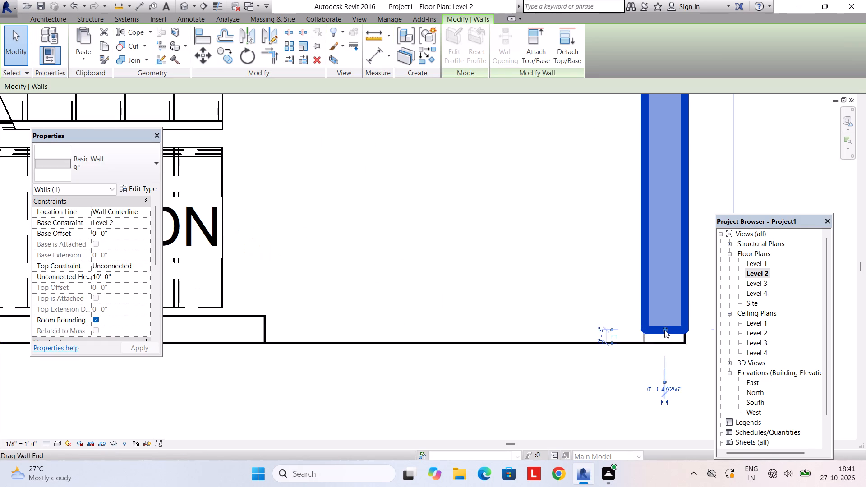
{"action": "left_click_drag", "start_coordinate": [664, 329], "coordinate": [666, 342]}
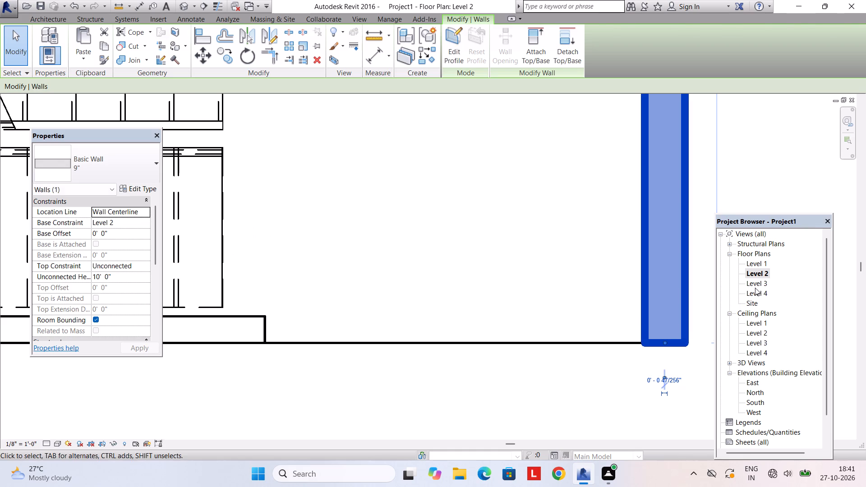
In the Level 3 plan, extend the south end of the 9" east exterior wall to the south edge of the floor.
{"action": "double_click", "coordinate": [755, 287]}
{"action": "scroll", "coordinate": [639, 355], "scroll_direction": "up", "scroll_amount": 2}
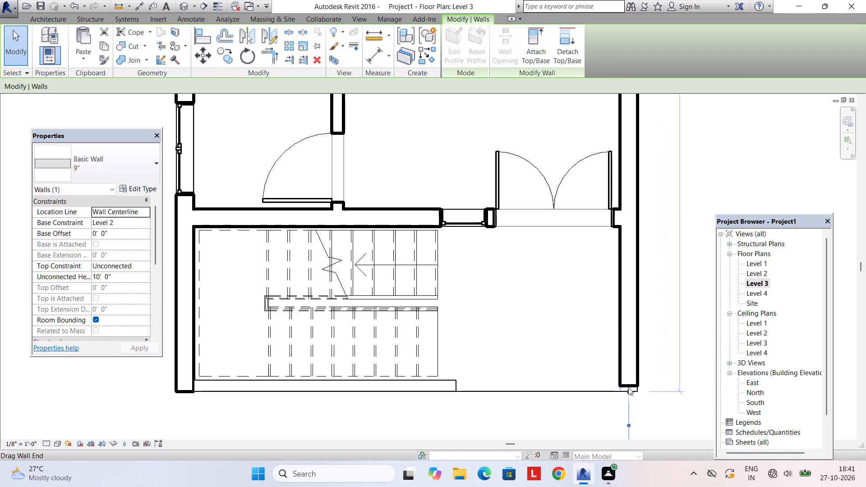
{"action": "left_click", "coordinate": [628, 386]}
{"action": "scroll", "coordinate": [628, 386], "scroll_direction": "up", "scroll_amount": 6}
{"action": "left_click_drag", "start_coordinate": [628, 385], "coordinate": [631, 398]}
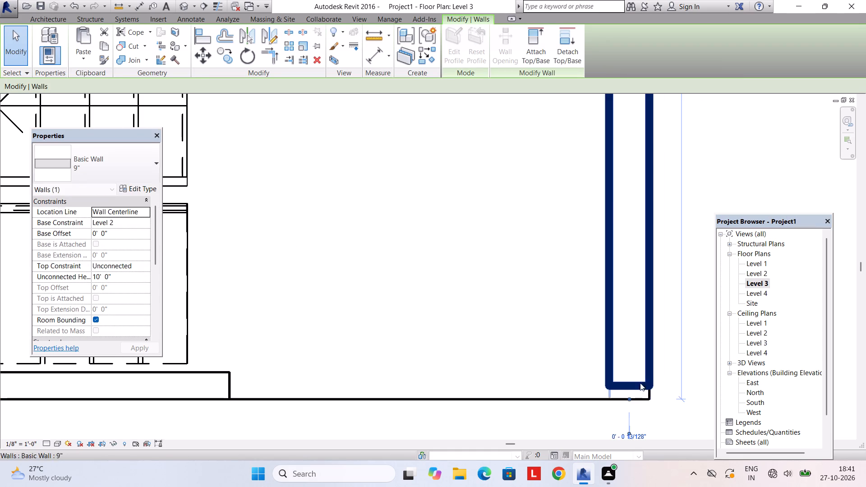
{"action": "scroll", "coordinate": [641, 380], "scroll_direction": "down", "scroll_amount": 3}
{"action": "left_click", "coordinate": [636, 380]}
{"action": "scroll", "coordinate": [636, 380], "scroll_direction": "up", "scroll_amount": 3}
{"action": "left_click_drag", "start_coordinate": [631, 384], "coordinate": [631, 399]}
{"action": "key", "text": "Escape"}
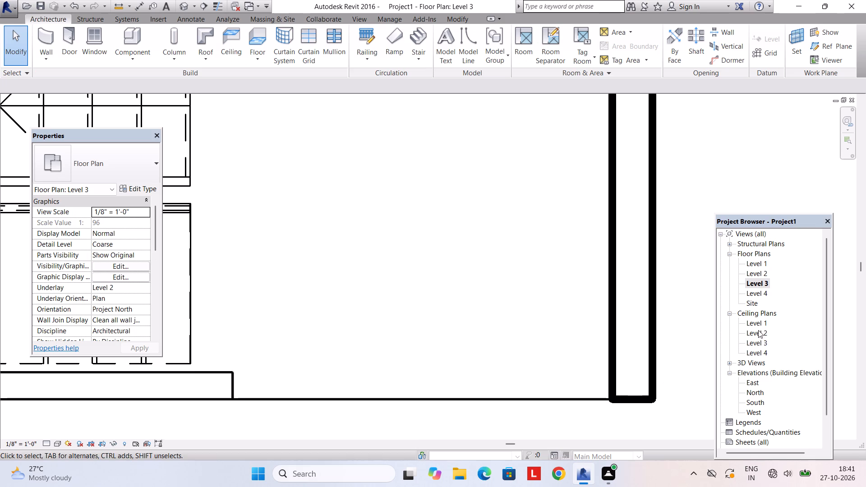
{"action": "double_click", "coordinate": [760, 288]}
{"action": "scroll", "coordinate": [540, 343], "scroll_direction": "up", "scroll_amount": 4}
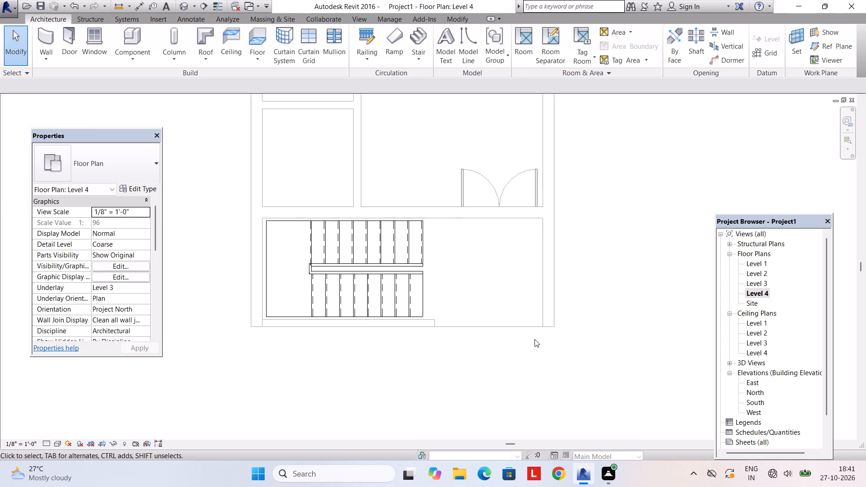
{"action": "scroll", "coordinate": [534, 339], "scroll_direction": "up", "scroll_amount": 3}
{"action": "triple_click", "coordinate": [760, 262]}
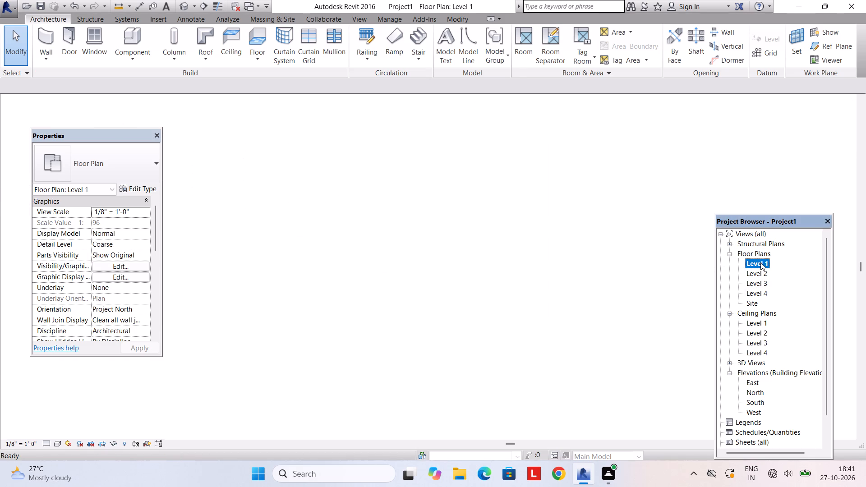
Add a Glass Panel - Bottom Fill railing about 7' 1" long on Level 2's south edge, from the low wall to the east wall.
{"action": "double_click", "coordinate": [750, 271]}
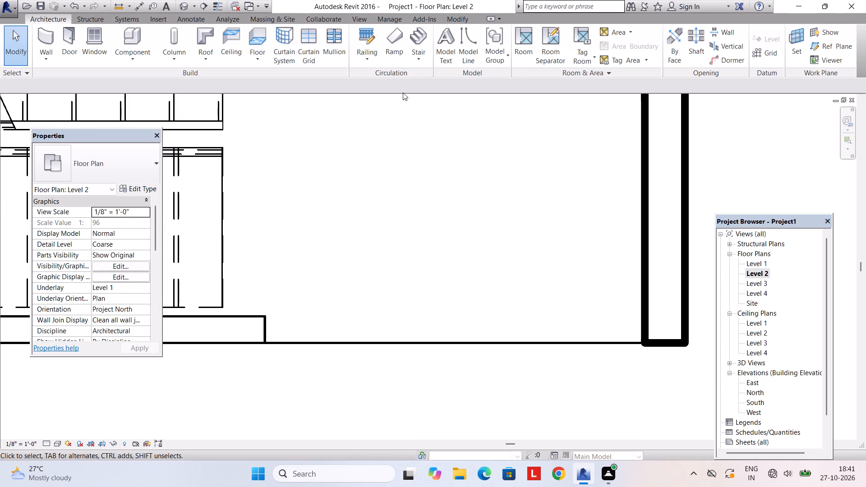
{"action": "left_click", "coordinate": [380, 47]}
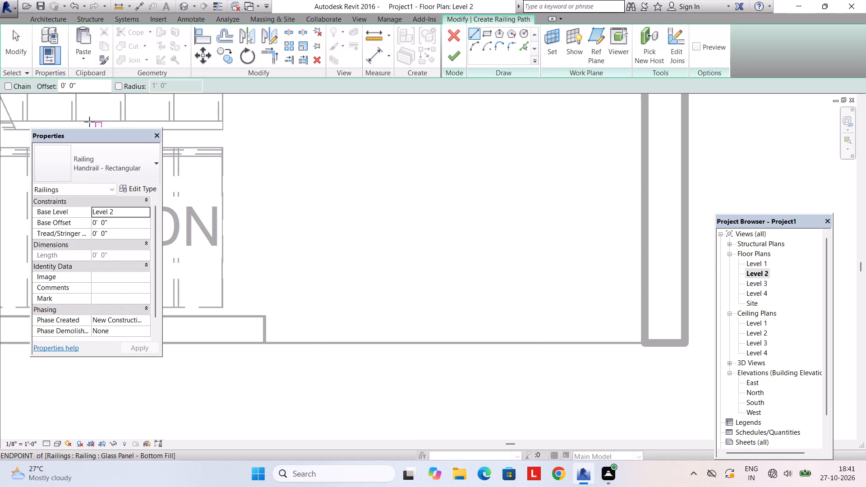
{"action": "left_click", "coordinate": [96, 175]}
{"action": "scroll", "coordinate": [114, 219], "scroll_direction": "up", "scroll_amount": 3}
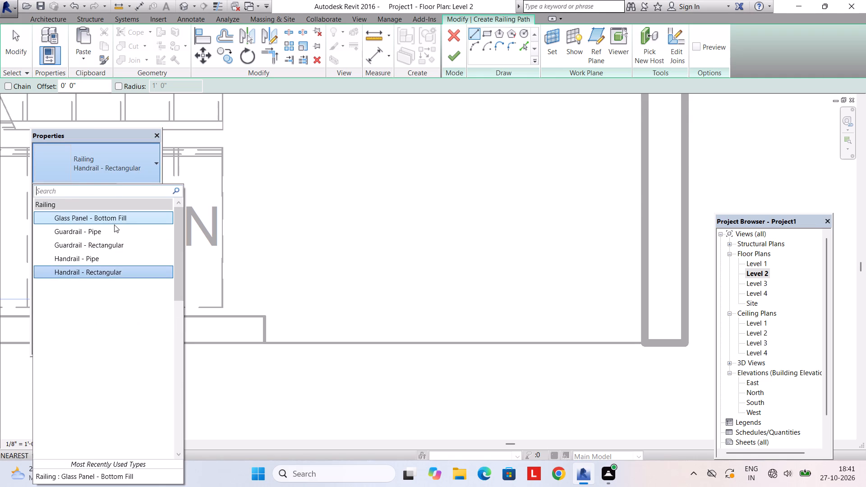
{"action": "left_click", "coordinate": [114, 215]}
{"action": "scroll", "coordinate": [295, 338], "scroll_direction": "up", "scroll_amount": 2}
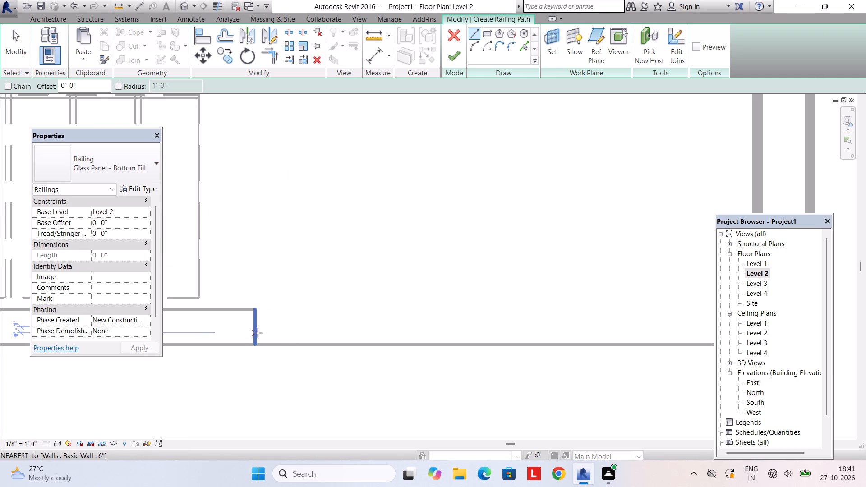
{"action": "left_click", "coordinate": [258, 333]}
{"action": "key", "text": "space"}
{"action": "scroll", "coordinate": [510, 333], "scroll_direction": "down", "scroll_amount": 3}
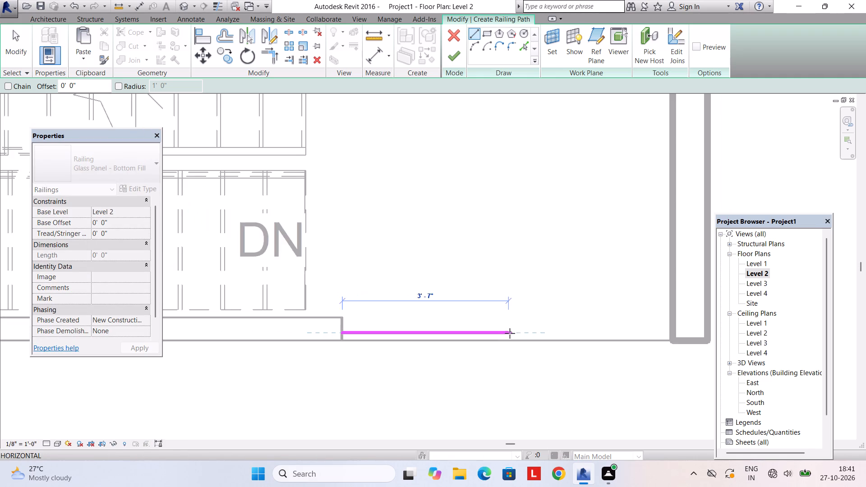
{"action": "middle_click_drag", "start_coordinate": [510, 333], "coordinate": [486, 331]}
{"action": "left_click", "coordinate": [644, 333]}
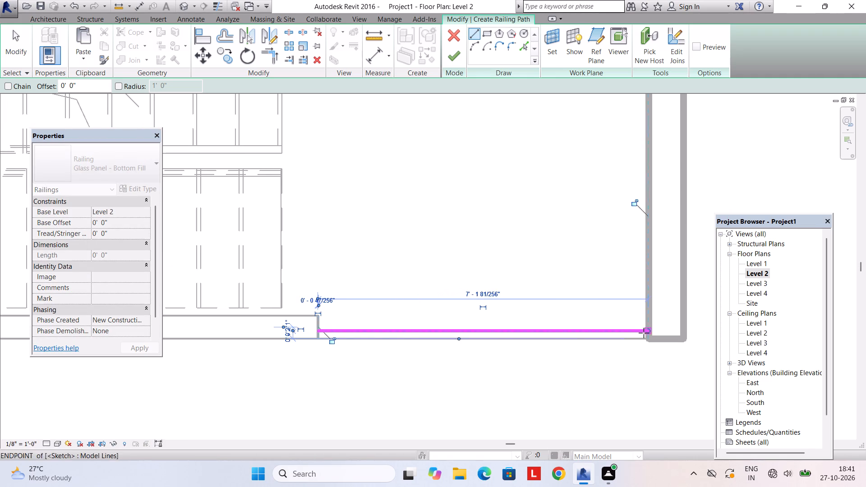
{"action": "left_click", "coordinate": [450, 55]}
{"action": "key", "text": "Escape"}
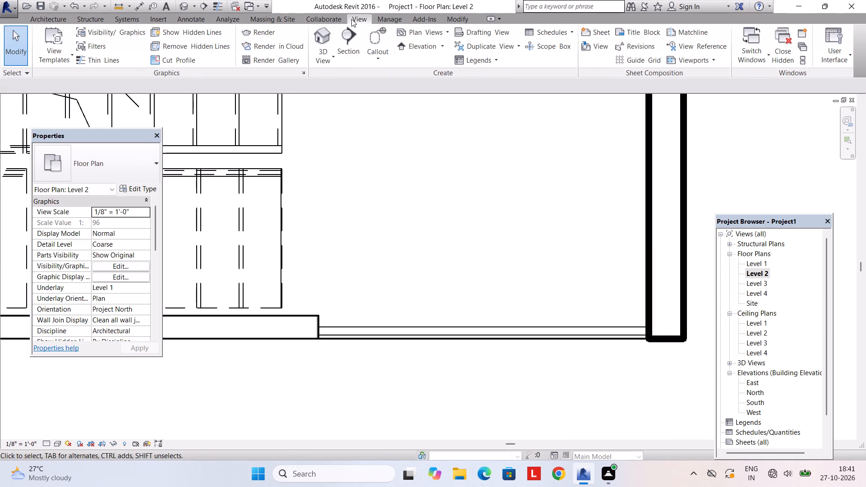
Examine the new Level 2 glass railing in 3D, checking how its ends meet the low south wall and the east wall.
{"action": "left_click", "coordinate": [351, 19]}
{"action": "left_click", "coordinate": [330, 30]}
{"action": "scroll", "coordinate": [485, 255], "scroll_direction": "up", "scroll_amount": 3}
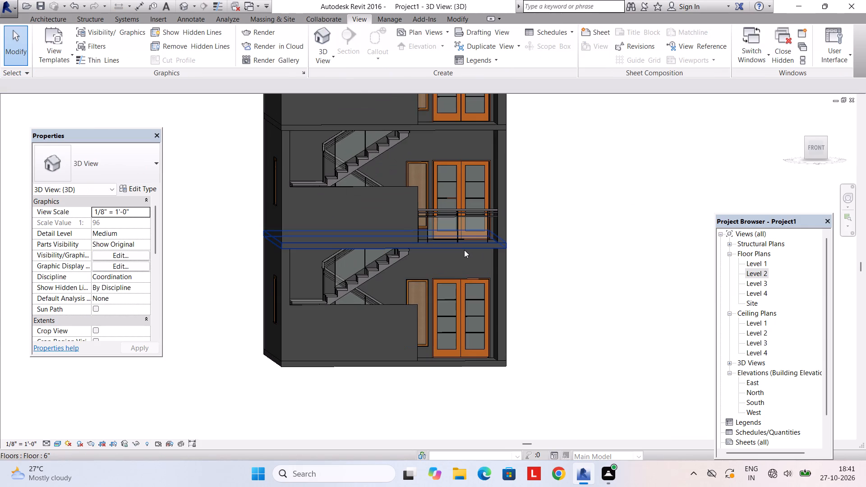
{"action": "middle_click_drag", "start_coordinate": [464, 250], "coordinate": [465, 311], "text": "shift"}
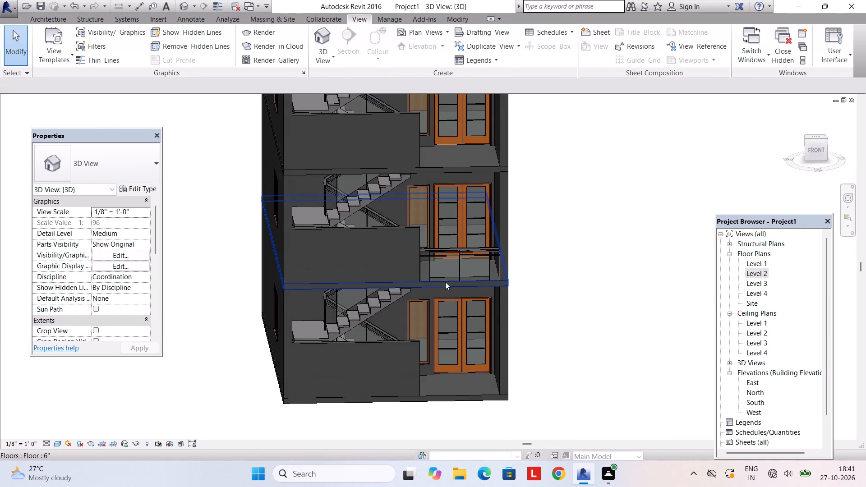
{"action": "scroll", "coordinate": [445, 282], "scroll_direction": "up", "scroll_amount": 1}
{"action": "middle_click_drag", "start_coordinate": [445, 282], "coordinate": [427, 225], "text": "shift"}
{"action": "middle_click_drag", "start_coordinate": [427, 224], "coordinate": [448, 289], "text": "shift"}
{"action": "scroll", "coordinate": [461, 266], "scroll_direction": "up", "scroll_amount": 2}
{"action": "middle_click_drag", "start_coordinate": [461, 261], "coordinate": [459, 263], "text": "shift"}
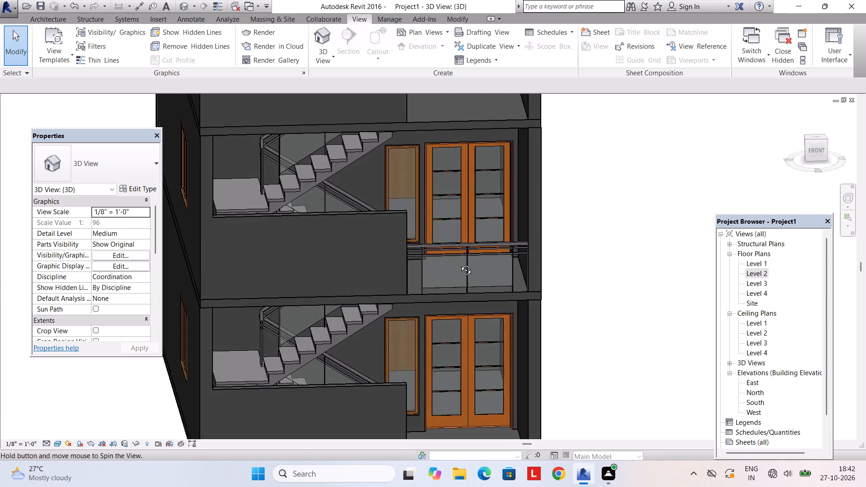
{"action": "middle_click_drag", "start_coordinate": [459, 263], "coordinate": [454, 347], "text": "shift"}
{"action": "scroll", "coordinate": [452, 345], "scroll_direction": "up", "scroll_amount": 2}
{"action": "middle_click_drag", "start_coordinate": [449, 344], "coordinate": [371, 320], "text": "shift"}
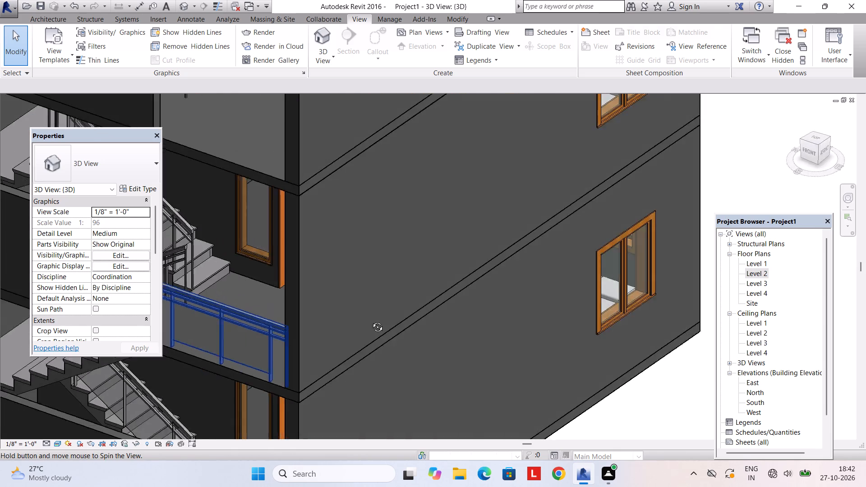
{"action": "middle_click_drag", "start_coordinate": [371, 320], "coordinate": [429, 278], "text": "shift"}
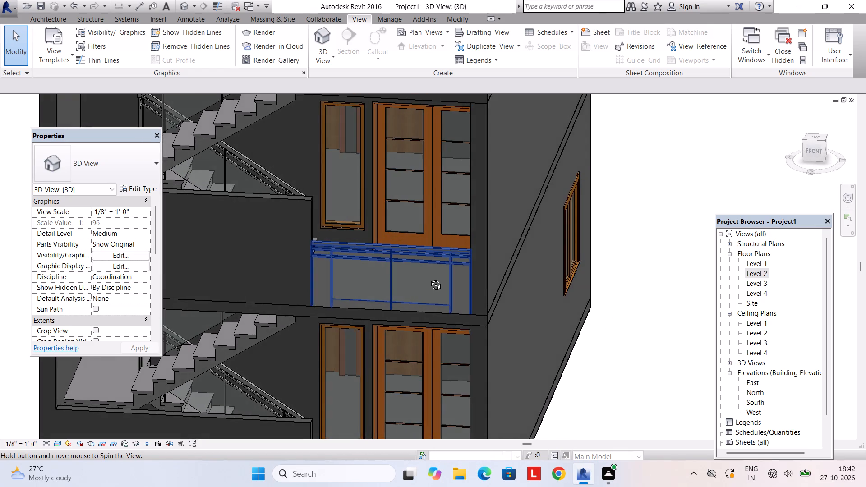
{"action": "middle_click_drag", "start_coordinate": [429, 278], "coordinate": [402, 301], "text": "shift"}
{"action": "scroll", "coordinate": [357, 294], "scroll_direction": "down", "scroll_amount": 3}
{"action": "middle_click_drag", "start_coordinate": [353, 294], "coordinate": [389, 289]}
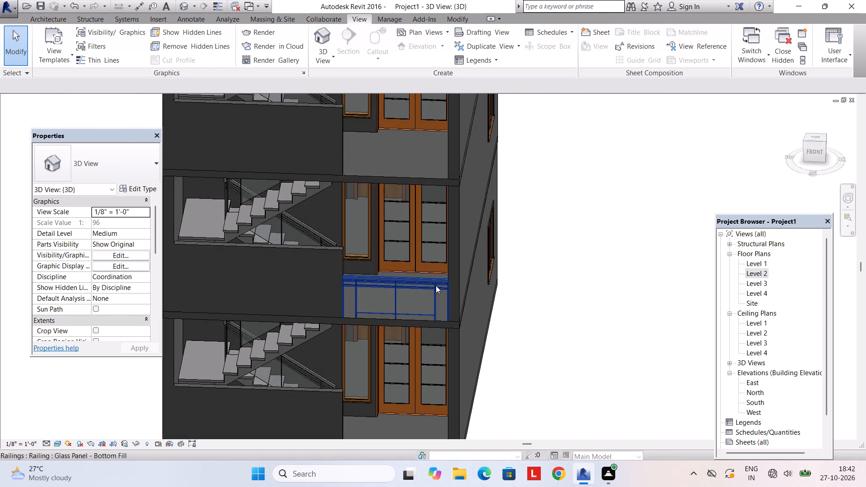
In the Level 2 plan, pull the east end of the low 6" south wall back about 8" towards the stair.
{"action": "left_click", "coordinate": [763, 263]}
{"action": "double_click", "coordinate": [757, 271]}
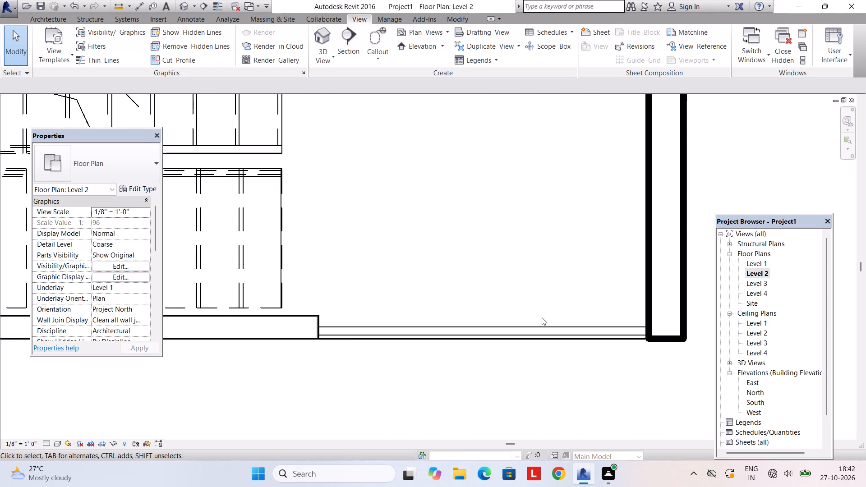
{"action": "scroll", "coordinate": [542, 317], "scroll_direction": "down", "scroll_amount": 3}
{"action": "left_click", "coordinate": [376, 324]}
{"action": "scroll", "coordinate": [377, 324], "scroll_direction": "up", "scroll_amount": 3}
{"action": "left_click_drag", "start_coordinate": [404, 322], "coordinate": [374, 322]}
{"action": "scroll", "coordinate": [396, 322], "scroll_direction": "up", "scroll_amount": 2}
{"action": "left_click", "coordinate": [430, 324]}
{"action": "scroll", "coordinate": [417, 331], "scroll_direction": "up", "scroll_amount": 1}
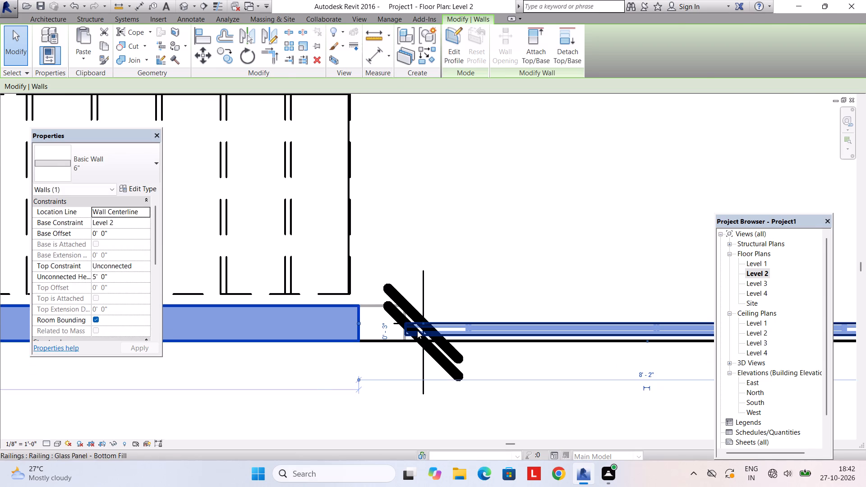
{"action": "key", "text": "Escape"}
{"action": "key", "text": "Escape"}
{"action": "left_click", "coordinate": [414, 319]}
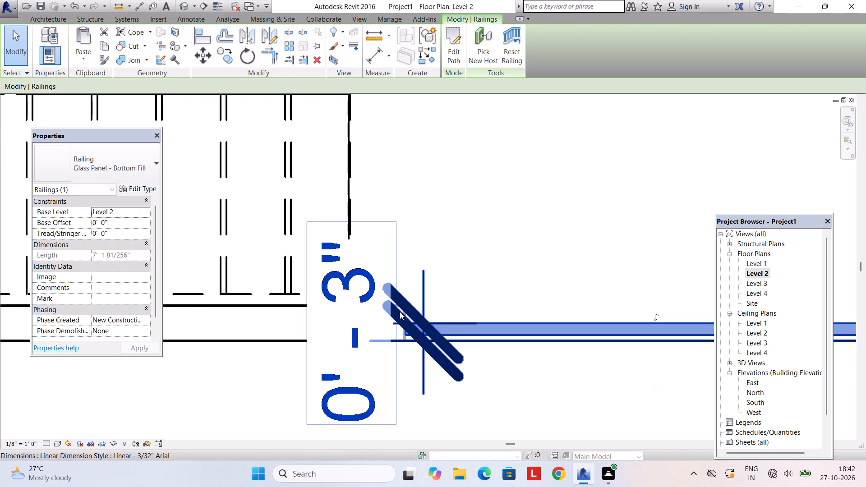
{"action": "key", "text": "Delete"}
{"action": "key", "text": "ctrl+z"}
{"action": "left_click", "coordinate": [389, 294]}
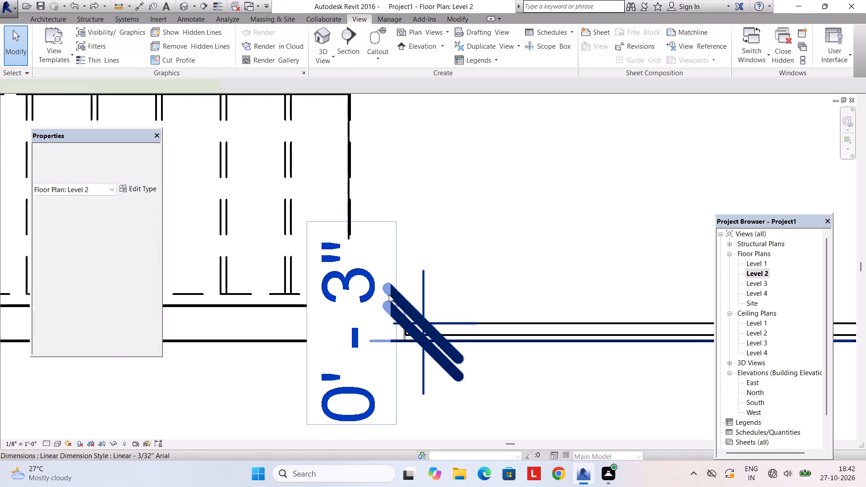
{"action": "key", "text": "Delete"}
Edit the Level 2 glass railing's path so its west end meets the shortened low wall, making it about 7' 9" long.
{"action": "scroll", "coordinate": [403, 306], "scroll_direction": "up", "scroll_amount": 1}
{"action": "left_click", "coordinate": [416, 330]}
{"action": "scroll", "coordinate": [410, 333], "scroll_direction": "up", "scroll_amount": 3}
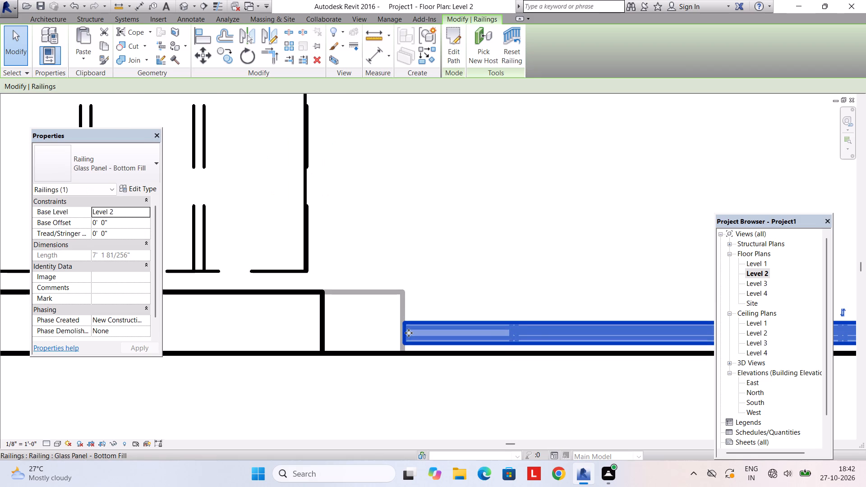
{"action": "key", "text": "Escape"}
{"action": "key", "text": "Escape"}
{"action": "left_click", "coordinate": [407, 333]}
{"action": "scroll", "coordinate": [411, 328], "scroll_direction": "down", "scroll_amount": 4}
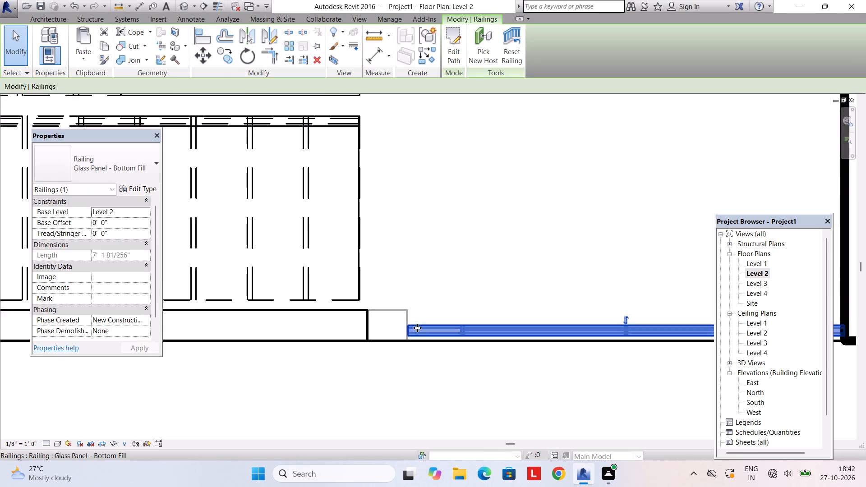
{"action": "scroll", "coordinate": [417, 328], "scroll_direction": "down", "scroll_amount": 5}
{"action": "scroll", "coordinate": [443, 336], "scroll_direction": "up", "scroll_amount": 3}
{"action": "scroll", "coordinate": [437, 335], "scroll_direction": "down", "scroll_amount": 1}
{"action": "scroll", "coordinate": [430, 335], "scroll_direction": "up", "scroll_amount": 2}
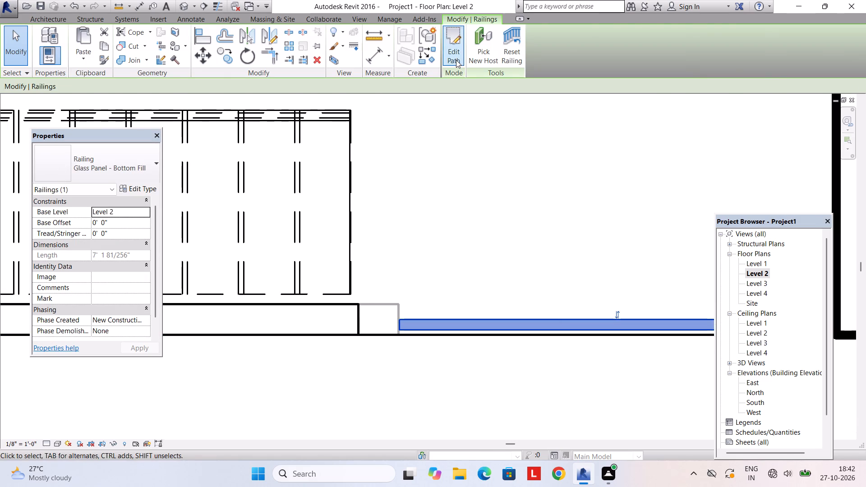
{"action": "left_click", "coordinate": [456, 60]}
{"action": "scroll", "coordinate": [422, 286], "scroll_direction": "up", "scroll_amount": 3}
{"action": "left_click", "coordinate": [388, 347]}
{"action": "left_click_drag", "start_coordinate": [388, 345], "coordinate": [387, 345]}
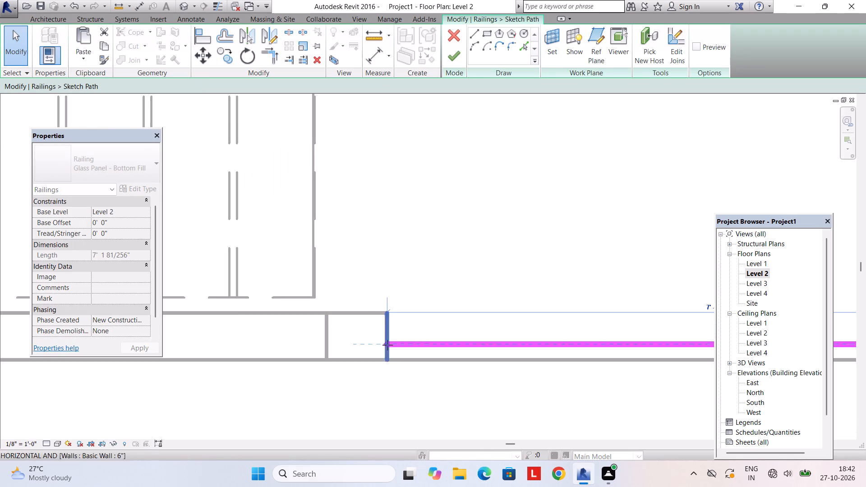
{"action": "left_click_drag", "start_coordinate": [387, 345], "coordinate": [326, 344]}
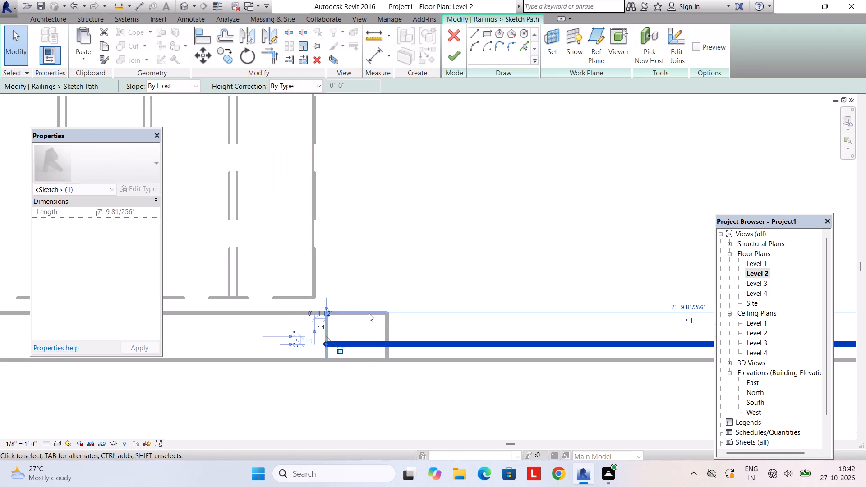
{"action": "key", "text": "Escape"}
{"action": "left_click", "coordinate": [443, 59]}
{"action": "left_click", "coordinate": [447, 58]}
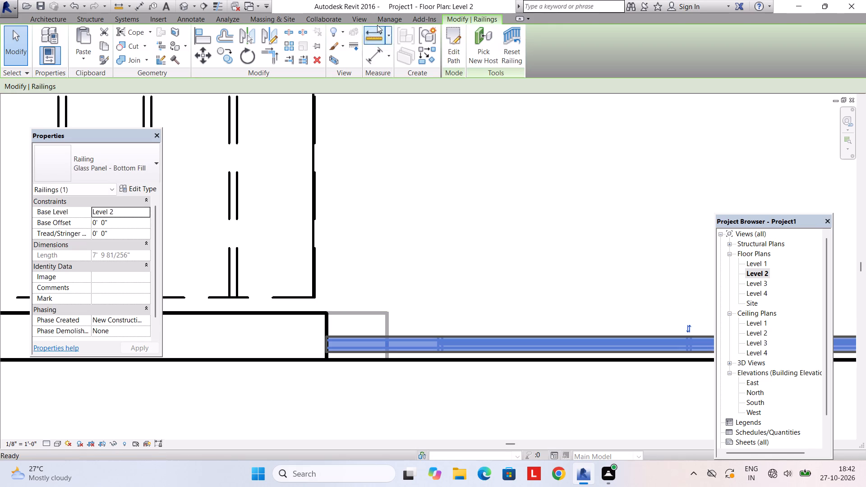
Inspect the south front in 3D, comparing the low walls and the extended railing across the storeys.
{"action": "left_click", "coordinate": [358, 11]}
{"action": "left_click", "coordinate": [358, 17]}
{"action": "left_click", "coordinate": [321, 32]}
{"action": "scroll", "coordinate": [438, 207], "scroll_direction": "down", "scroll_amount": 3}
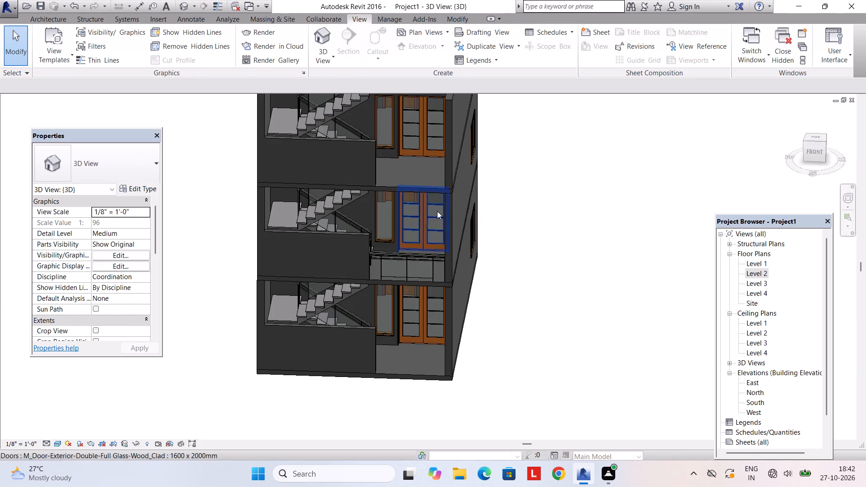
{"action": "middle_click_drag", "start_coordinate": [424, 249], "coordinate": [436, 161], "text": "shift"}
{"action": "scroll", "coordinate": [356, 189], "scroll_direction": "up", "scroll_amount": 2}
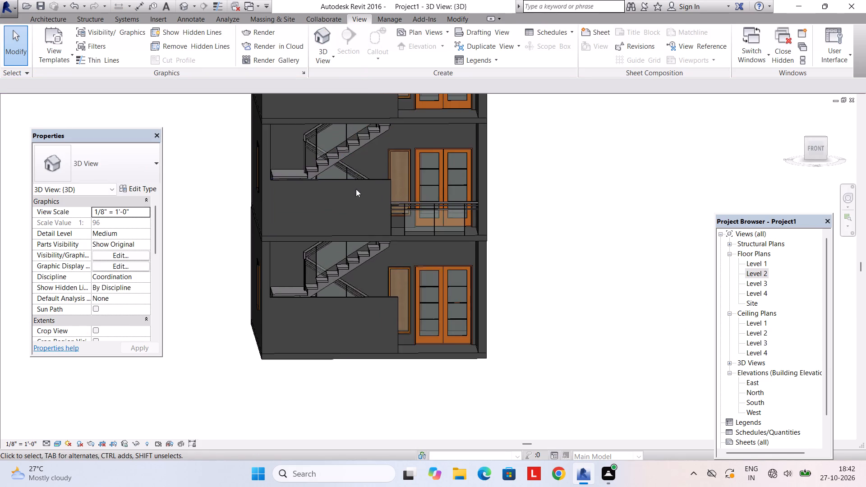
{"action": "scroll", "coordinate": [356, 189], "scroll_direction": "down", "scroll_amount": 3}
{"action": "middle_click_drag", "start_coordinate": [373, 211], "coordinate": [367, 215], "text": "shift"}
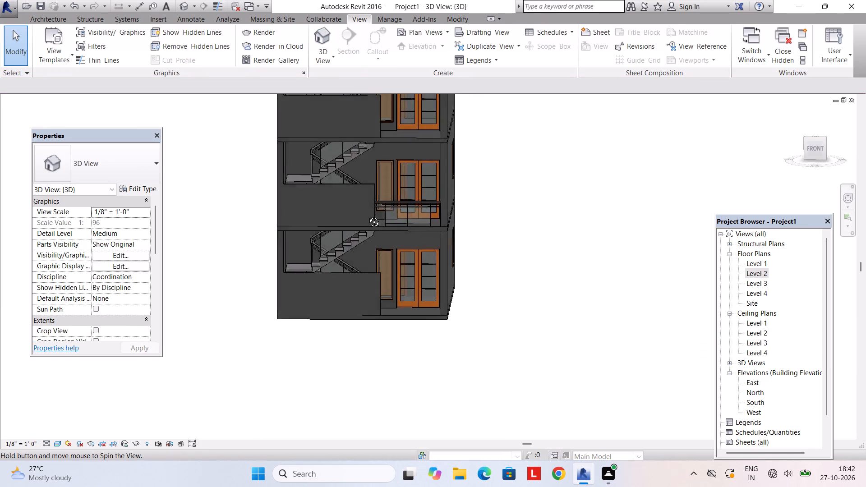
{"action": "middle_click_drag", "start_coordinate": [367, 215], "coordinate": [362, 176], "text": "shift"}
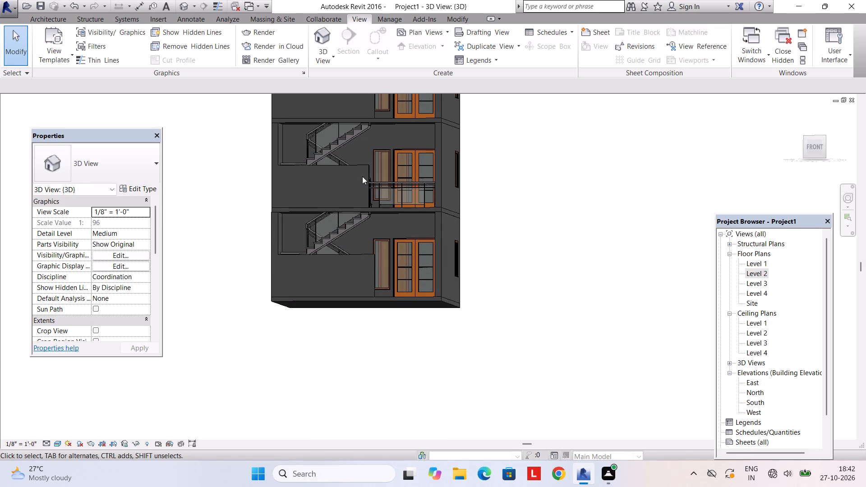
{"action": "scroll", "coordinate": [365, 188], "scroll_direction": "down", "scroll_amount": 4}
{"action": "middle_click_drag", "start_coordinate": [362, 188], "coordinate": [365, 194]}
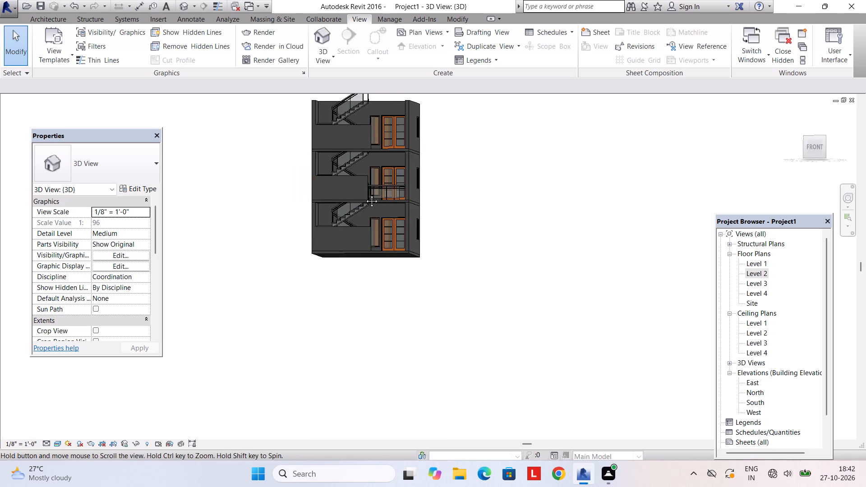
{"action": "middle_click_drag", "start_coordinate": [365, 194], "coordinate": [373, 211]}
Set the unconnected height of the low 6" south walls on Level 2 and Level 3 to 10'.
{"action": "scroll", "coordinate": [367, 207], "scroll_direction": "up", "scroll_amount": 3}
{"action": "left_click", "coordinate": [363, 197]}
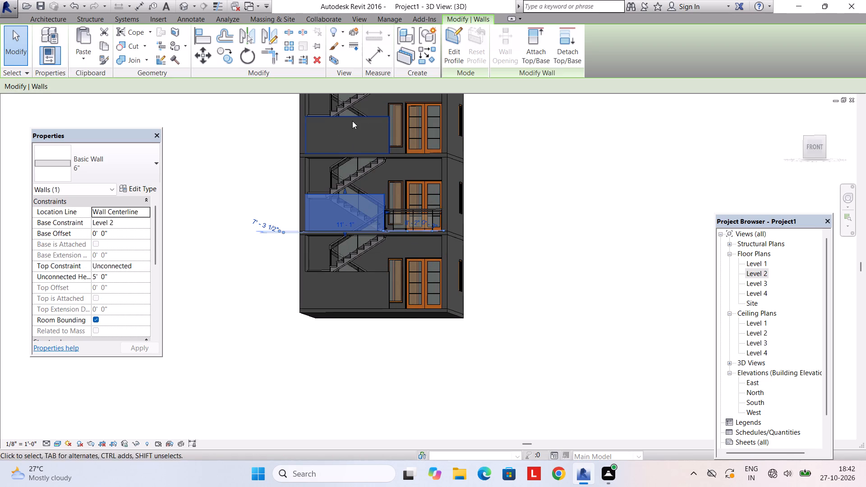
{"action": "left_click", "coordinate": [354, 119], "text": "ctrl"}
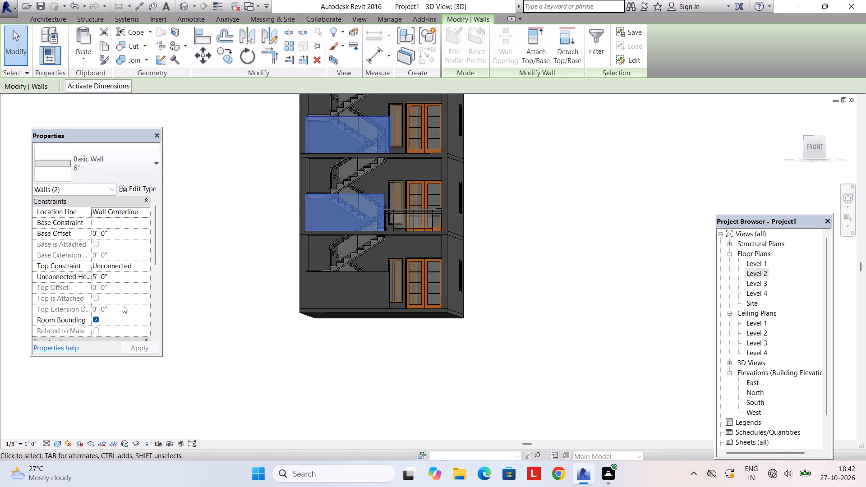
{"action": "left_click", "coordinate": [123, 305]}
{"action": "left_click", "coordinate": [128, 275]}
{"action": "key", "text": "End"}
{"action": "key", "text": "Insert"}
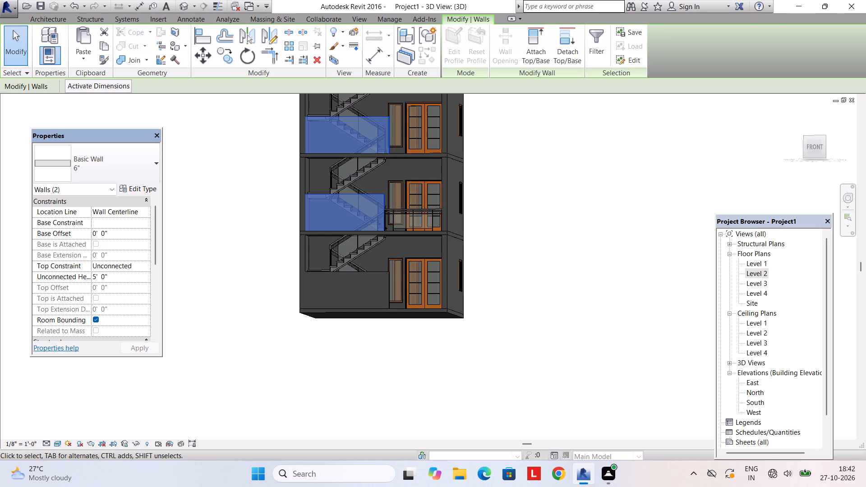
{"action": "key", "text": "apostrophe"}
{"action": "key", "text": "Return"}
{"action": "key", "text": "Return"}
{"action": "left_click", "coordinate": [128, 275]}
{"action": "key", "text": "BackSpace"}
{"action": "key", "text": "BackSpace"}
{"action": "key", "text": "BackSpace"}
{"action": "key", "text": "BackSpace"}
{"action": "key", "text": "BackSpace"}
{"action": "key", "text": "BackSpace"}
{"action": "key", "text": "BackSpace"}
{"action": "key", "text": "BackSpace"}
{"action": "key", "text": "BackSpace"}
{"action": "key", "text": "End"}
{"action": "key", "text": "Insert"}
{"action": "key", "text": "apostrophe"}
{"action": "key", "text": "Return"}
{"action": "key", "text": "Return"}
{"action": "key", "text": "BackSpace"}
{"action": "key", "text": "End"}
{"action": "key", "text": "Insert"}
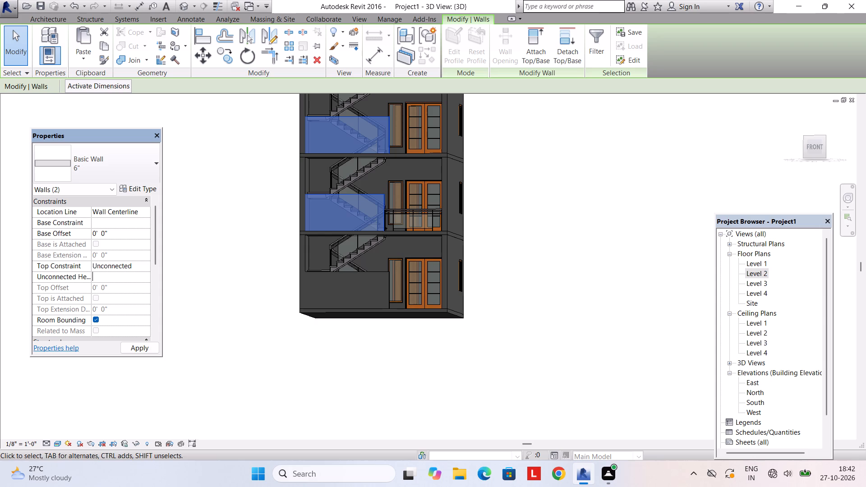
{"action": "left_click", "coordinate": [113, 278]}
{"action": "key", "text": "End"}
{"action": "key", "text": "Insert"}
{"action": "type", "text": "10"}
{"action": "key", "text": "apostrophe"}
{"action": "key", "text": "Return"}
{"action": "key", "text": "Return"}
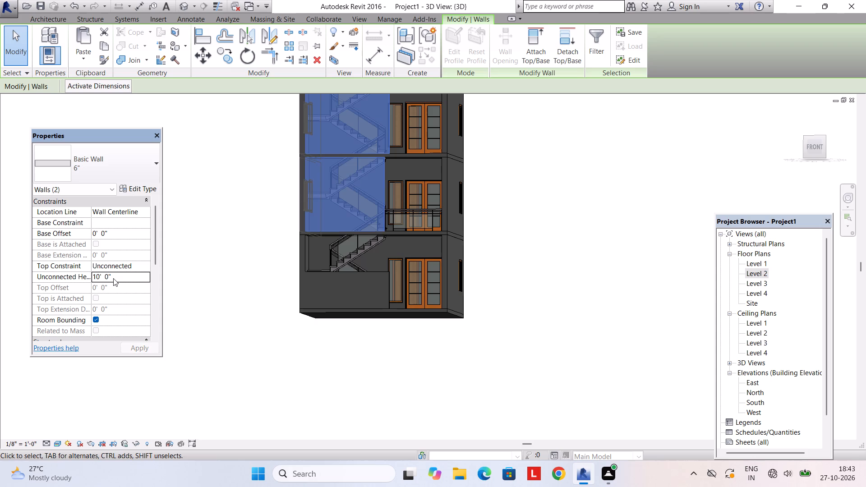
{"action": "key", "text": "Escape"}
{"action": "key", "text": "Escape"}
Examine the raised south walls in 3D from the front and west sides, checking them against the stairs and glass railing.
{"action": "scroll", "coordinate": [401, 230], "scroll_direction": "down", "scroll_amount": 4}
{"action": "scroll", "coordinate": [399, 201], "scroll_direction": "up", "scroll_amount": 3}
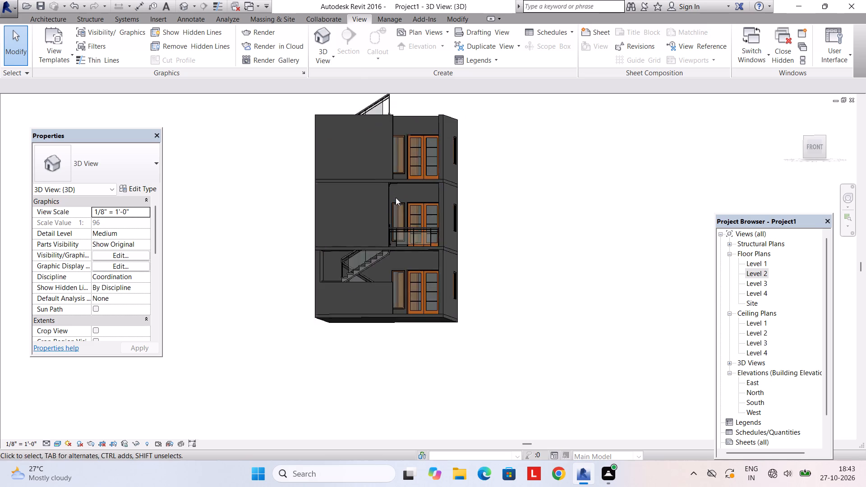
{"action": "scroll", "coordinate": [396, 198], "scroll_direction": "up", "scroll_amount": 3}
{"action": "middle_click_drag", "start_coordinate": [382, 246], "coordinate": [405, 306], "text": "shift"}
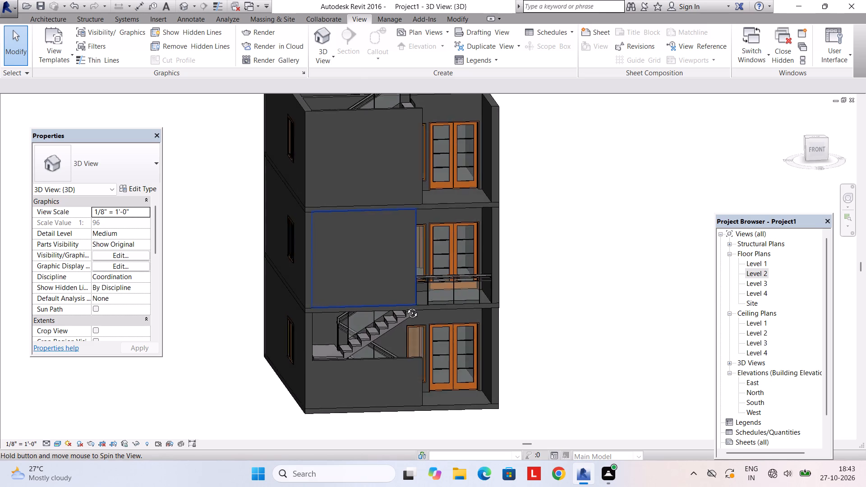
{"action": "middle_click_drag", "start_coordinate": [405, 306], "coordinate": [402, 305], "text": "shift"}
{"action": "scroll", "coordinate": [402, 299], "scroll_direction": "up", "scroll_amount": 2}
{"action": "scroll", "coordinate": [400, 287], "scroll_direction": "down", "scroll_amount": 2}
{"action": "middle_click_drag", "start_coordinate": [400, 287], "coordinate": [385, 270], "text": "shift"}
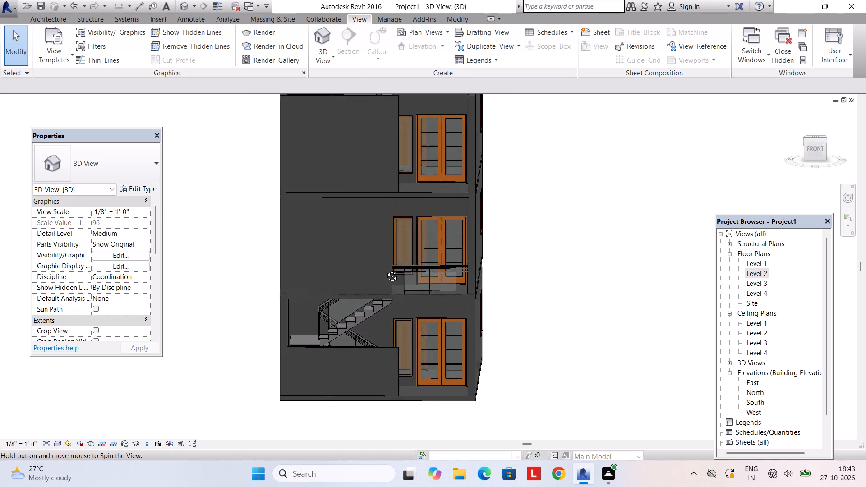
{"action": "middle_click_drag", "start_coordinate": [385, 270], "coordinate": [381, 257], "text": "shift"}
{"action": "middle_click_drag", "start_coordinate": [387, 260], "coordinate": [601, 290], "text": "shift"}
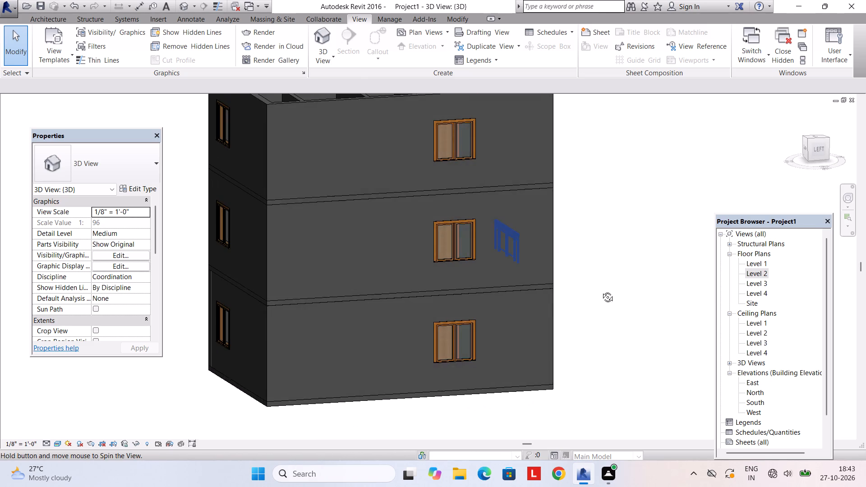
{"action": "middle_click_drag", "start_coordinate": [601, 290], "coordinate": [342, 292], "text": "shift"}
{"action": "scroll", "coordinate": [337, 285], "scroll_direction": "down", "scroll_amount": 4}
{"action": "middle_click_drag", "start_coordinate": [337, 285], "coordinate": [370, 291]}
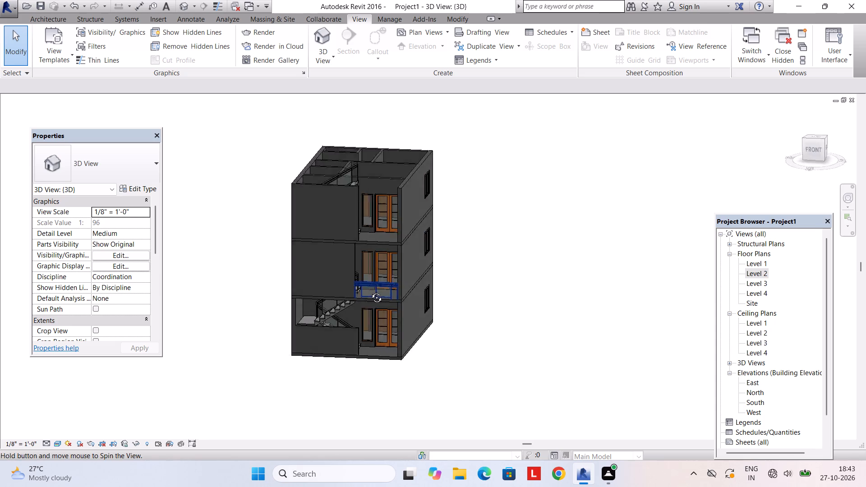
{"action": "middle_click_drag", "start_coordinate": [370, 291], "coordinate": [516, 262]}
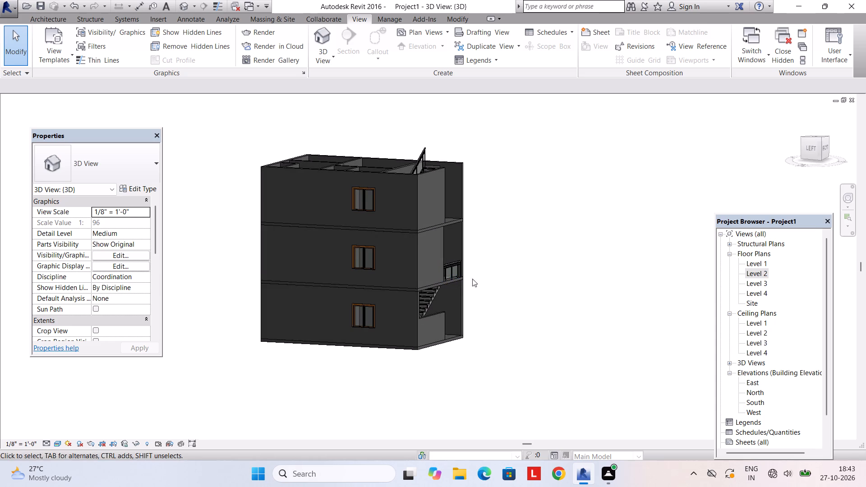
{"action": "middle_click_drag", "start_coordinate": [431, 287], "coordinate": [501, 287]}
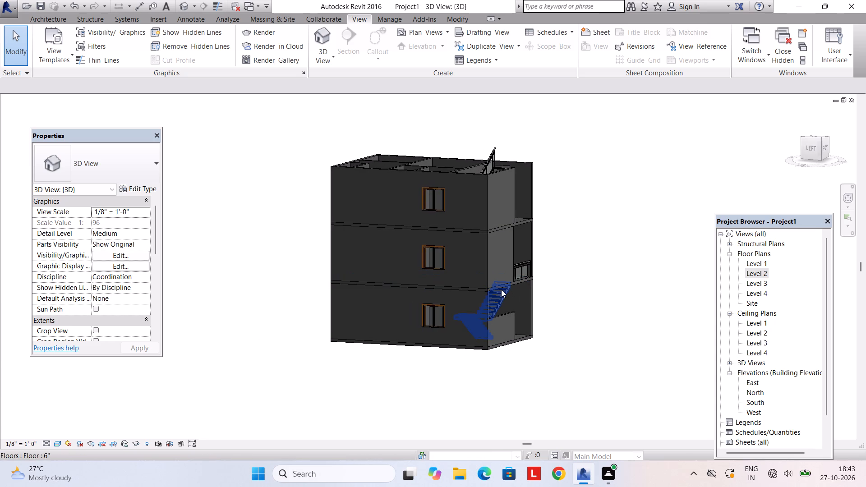
{"action": "scroll", "coordinate": [441, 260], "scroll_direction": "up", "scroll_amount": 5}
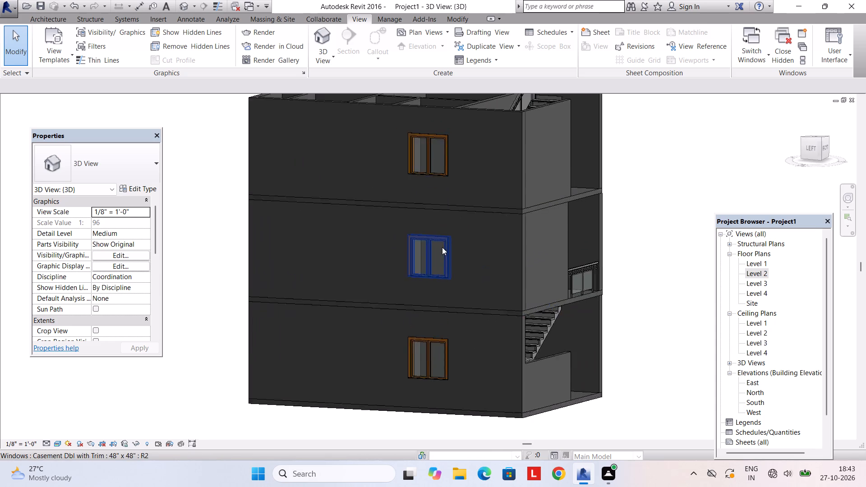
{"action": "scroll", "coordinate": [442, 247], "scroll_direction": "up", "scroll_amount": 1}
{"action": "middle_click_drag", "start_coordinate": [599, 321], "coordinate": [541, 326]}
{"action": "middle_click_drag", "start_coordinate": [534, 328], "coordinate": [456, 334], "text": "shift"}
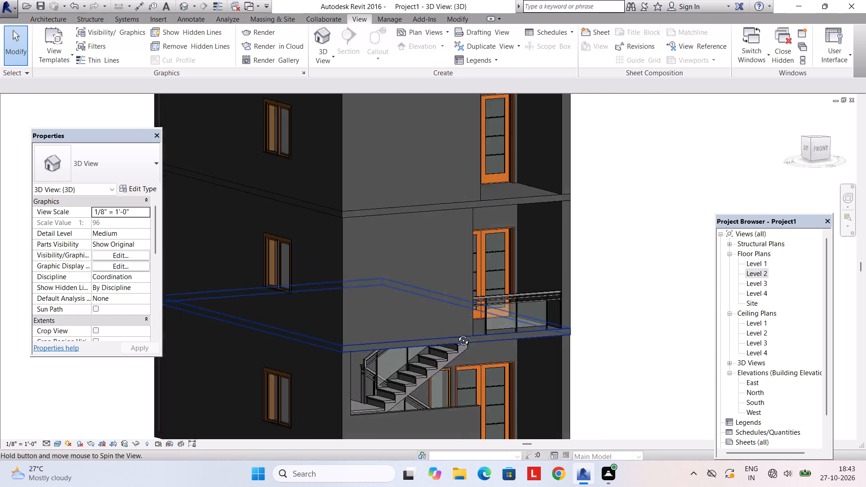
{"action": "middle_click_drag", "start_coordinate": [456, 334], "coordinate": [409, 323], "text": "shift"}
{"action": "scroll", "coordinate": [415, 310], "scroll_direction": "down", "scroll_amount": 4}
{"action": "middle_click_drag", "start_coordinate": [407, 319], "coordinate": [399, 325], "text": "shift"}
{"action": "scroll", "coordinate": [358, 372], "scroll_direction": "up", "scroll_amount": 2}
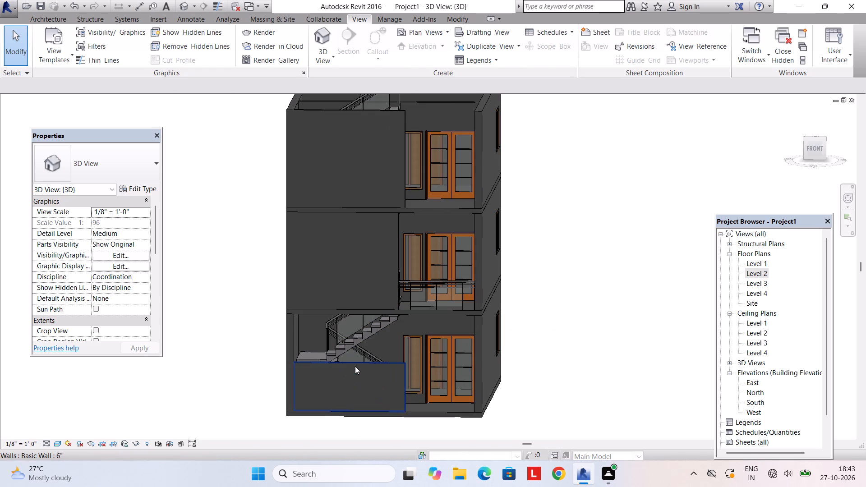
Set the unconnected height of the low 6" south wall on Level 1 to 10'.
{"action": "left_click", "coordinate": [355, 366]}
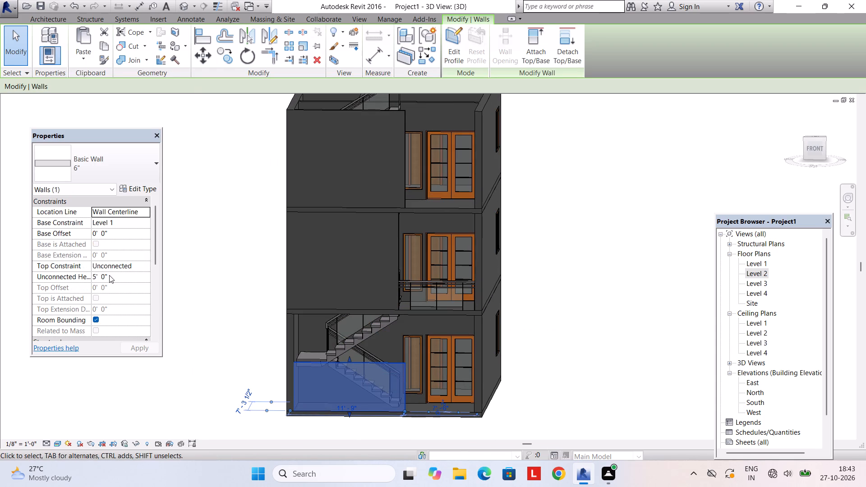
{"action": "left_click", "coordinate": [109, 275]}
{"action": "left_click_drag", "start_coordinate": [109, 275], "coordinate": [92, 276]}
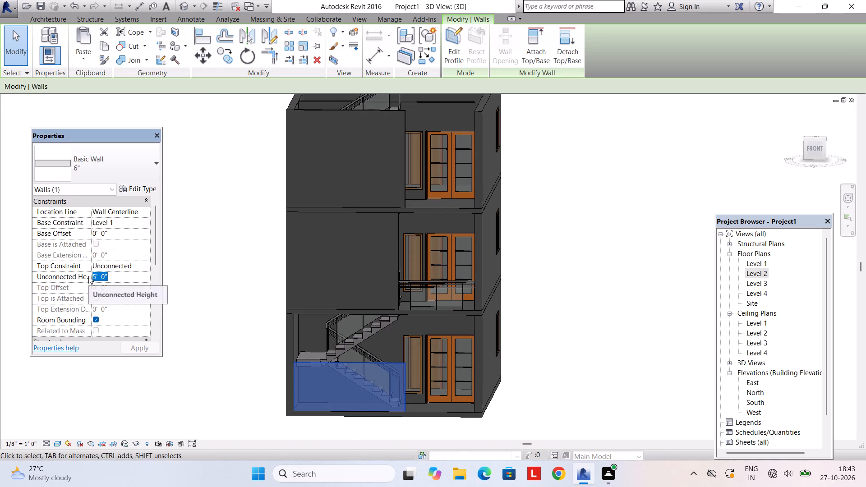
{"action": "type", "text": "10'"}
{"action": "key", "text": "Return"}
{"action": "key", "text": "Return"}
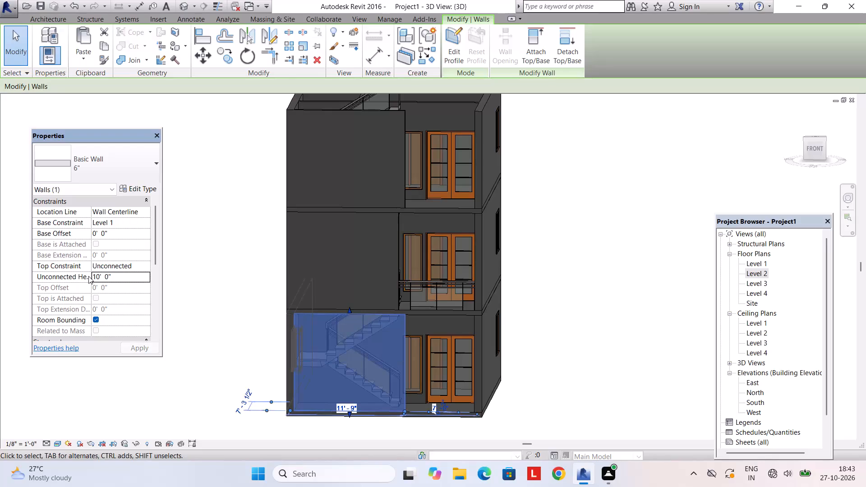
{"action": "key", "text": "Escape"}
{"action": "key", "text": "Escape"}
In the Level 1 plan, pull the east end of the 6" south wall back to just past the end of the stair.
{"action": "scroll", "coordinate": [360, 262], "scroll_direction": "down", "scroll_amount": 1}
{"action": "scroll", "coordinate": [366, 266], "scroll_direction": "up", "scroll_amount": 3}
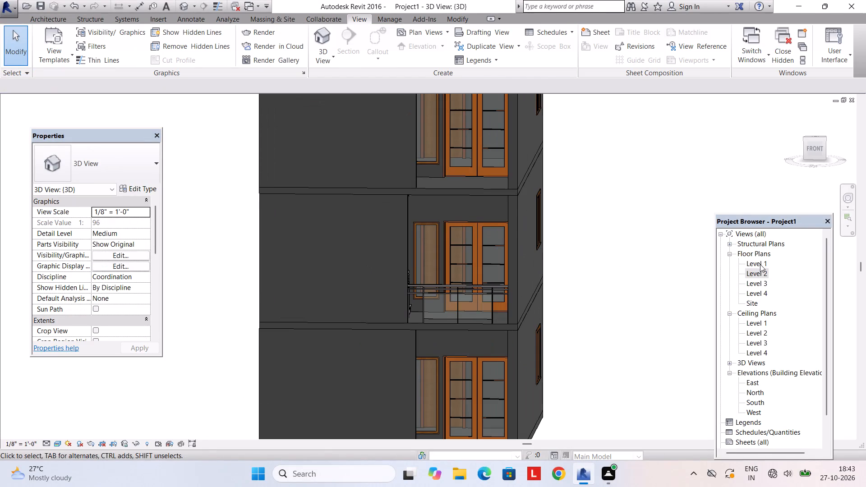
{"action": "double_click", "coordinate": [760, 264]}
{"action": "scroll", "coordinate": [570, 333], "scroll_direction": "down", "scroll_amount": 2}
{"action": "middle_click_drag", "start_coordinate": [517, 362], "coordinate": [517, 341]}
{"action": "scroll", "coordinate": [520, 341], "scroll_direction": "up", "scroll_amount": 6}
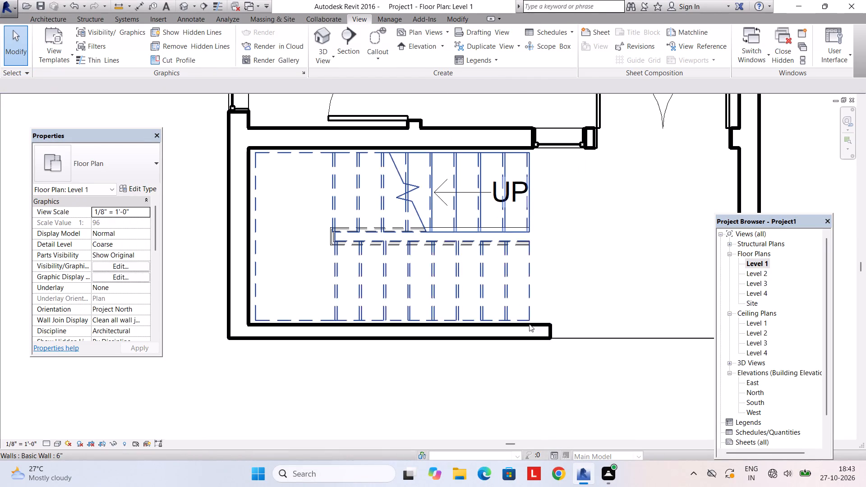
{"action": "left_click", "coordinate": [547, 327]}
{"action": "scroll", "coordinate": [548, 333], "scroll_direction": "up", "scroll_amount": 3}
{"action": "left_click_drag", "start_coordinate": [550, 330], "coordinate": [541, 331]}
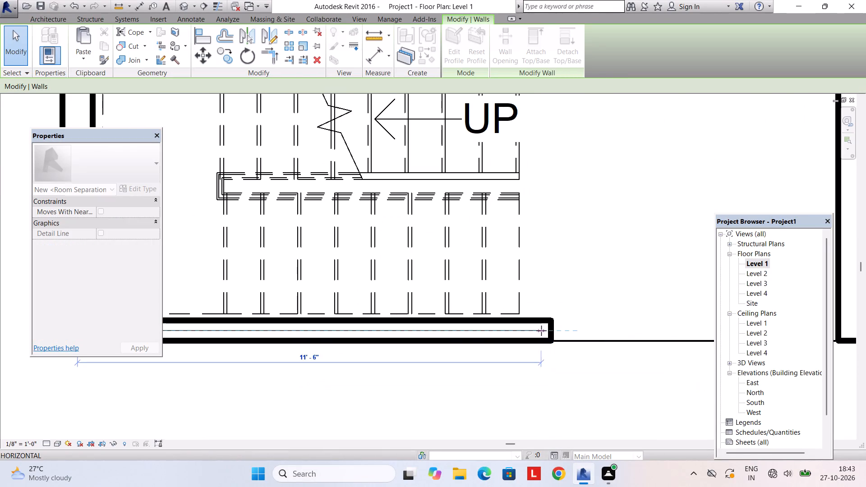
{"action": "left_click_drag", "start_coordinate": [541, 331], "coordinate": [524, 329]}
{"action": "key", "text": "Escape"}
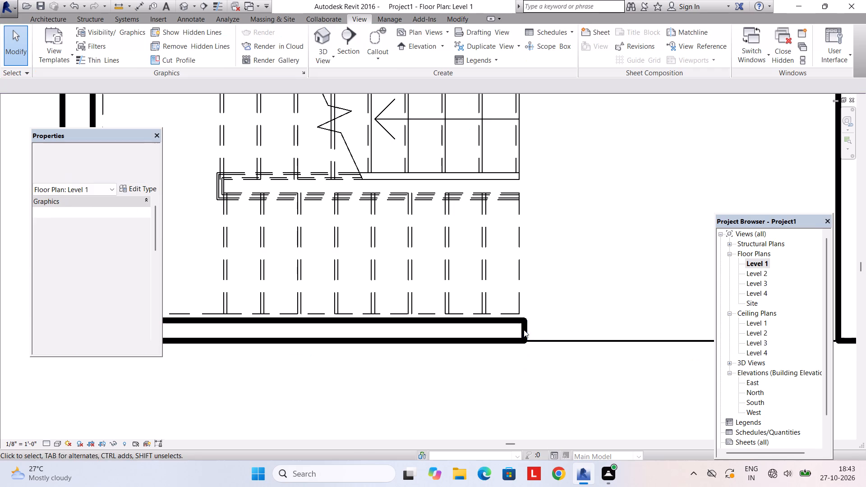
Inspect the south front in 3D, comparing the east ends of the south walls across the storeys.
{"action": "left_click", "coordinate": [329, 60]}
{"action": "left_click", "coordinate": [335, 75]}
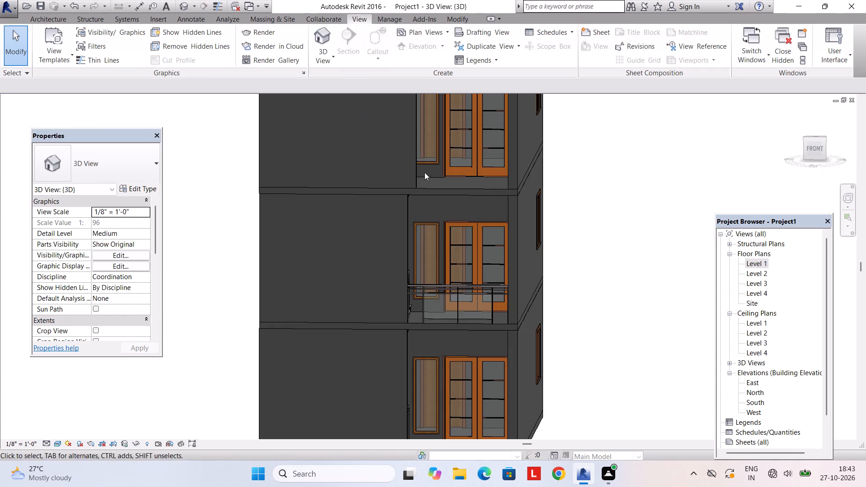
{"action": "scroll", "coordinate": [483, 247], "scroll_direction": "down", "scroll_amount": 2}
{"action": "scroll", "coordinate": [465, 280], "scroll_direction": "up", "scroll_amount": 2}
{"action": "scroll", "coordinate": [422, 245], "scroll_direction": "up", "scroll_amount": 3}
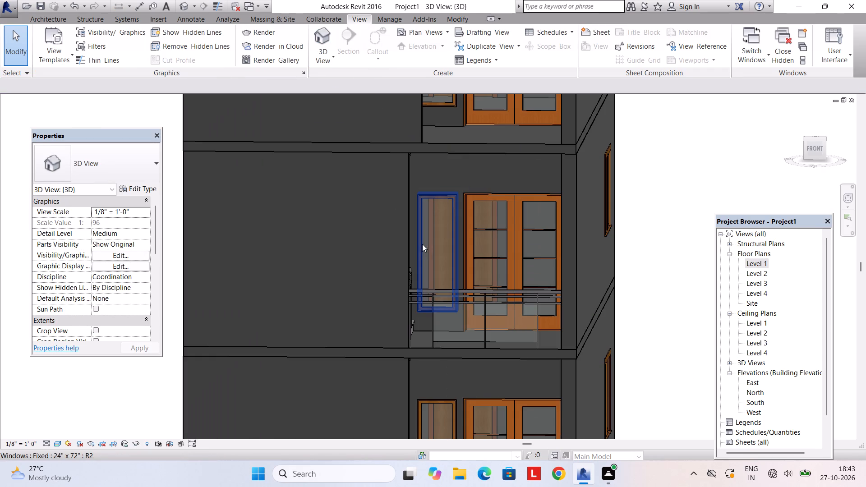
{"action": "middle_click_drag", "start_coordinate": [430, 280], "coordinate": [449, 237], "text": "shift"}
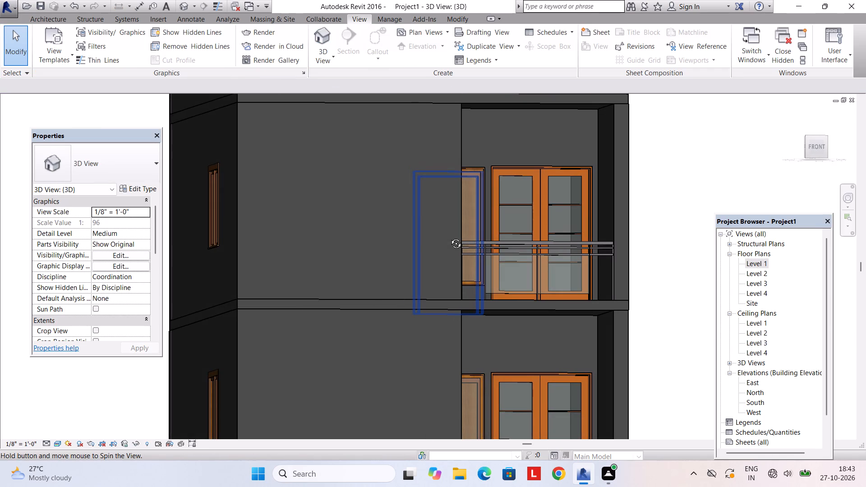
{"action": "middle_click_drag", "start_coordinate": [449, 237], "coordinate": [448, 237], "text": "shift"}
{"action": "scroll", "coordinate": [485, 186], "scroll_direction": "down", "scroll_amount": 4}
In the Level 3 plan, pull the east end of the 6" south wall back towards the stair, making it about 11' 1" long.
{"action": "double_click", "coordinate": [750, 280]}
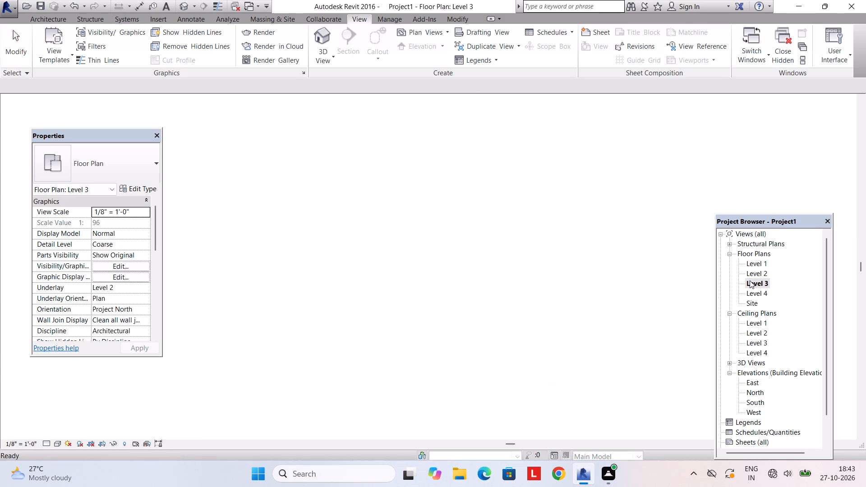
{"action": "scroll", "coordinate": [493, 372], "scroll_direction": "down", "scroll_amount": 3}
{"action": "middle_click_drag", "start_coordinate": [417, 371], "coordinate": [473, 358]}
{"action": "scroll", "coordinate": [388, 362], "scroll_direction": "up", "scroll_amount": 1}
{"action": "left_click", "coordinate": [366, 362]}
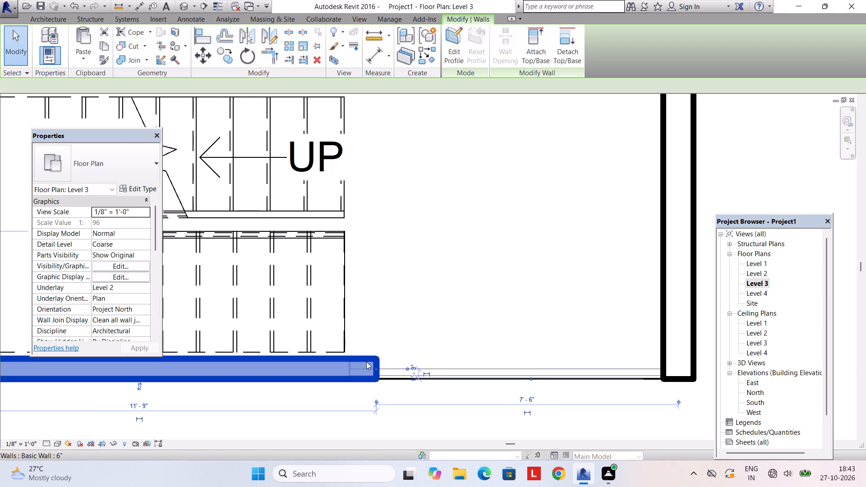
{"action": "scroll", "coordinate": [370, 368], "scroll_direction": "up", "scroll_amount": 2}
{"action": "left_click_drag", "start_coordinate": [376, 367], "coordinate": [342, 366]}
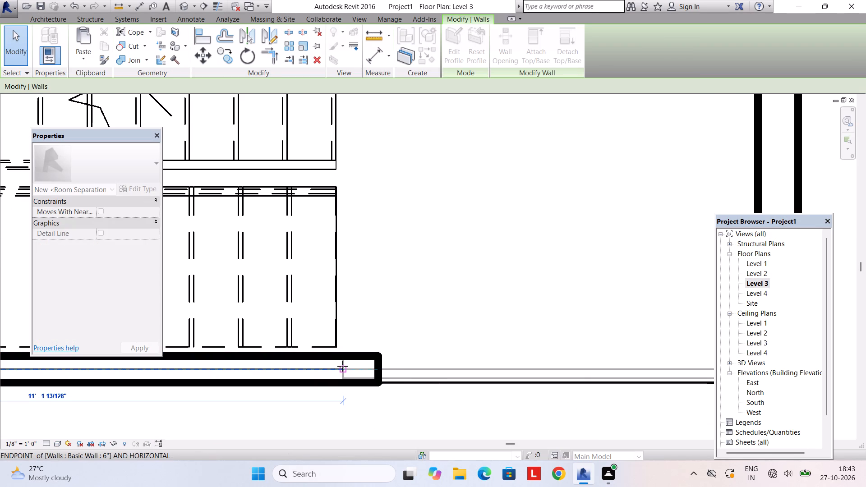
{"action": "left_click_drag", "start_coordinate": [342, 366], "coordinate": [341, 366]}
{"action": "key", "text": "Escape"}
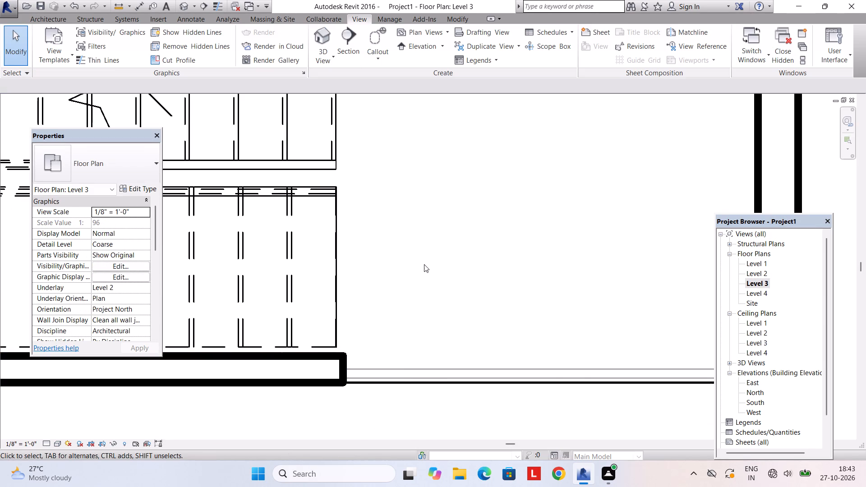
{"action": "scroll", "coordinate": [424, 264], "scroll_direction": "down", "scroll_amount": 7}
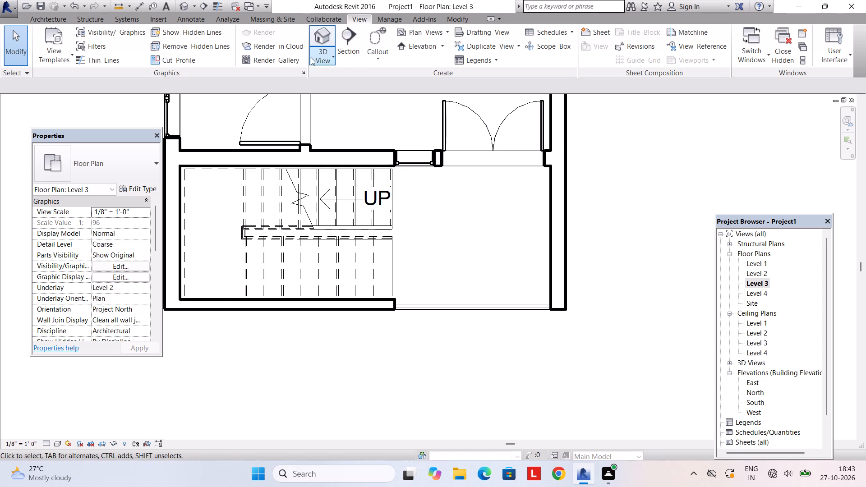
Inspect the south front in 3D, checking the wall ends and the Level 2 railing against the front opening.
{"action": "left_click", "coordinate": [316, 59]}
{"action": "left_click", "coordinate": [325, 74]}
{"action": "scroll", "coordinate": [421, 221], "scroll_direction": "down", "scroll_amount": 4}
{"action": "scroll", "coordinate": [448, 226], "scroll_direction": "up", "scroll_amount": 3}
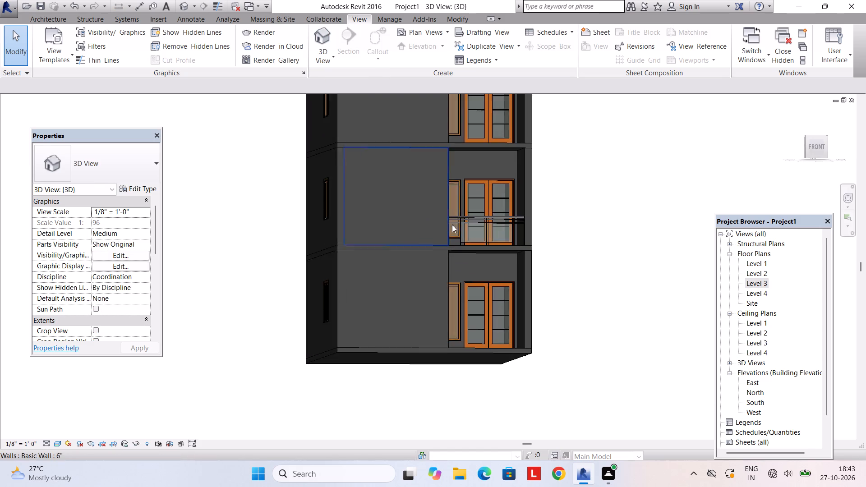
{"action": "scroll", "coordinate": [456, 211], "scroll_direction": "down", "scroll_amount": 4}
{"action": "middle_click_drag", "start_coordinate": [449, 237], "coordinate": [442, 297], "text": "shift"}
{"action": "scroll", "coordinate": [451, 287], "scroll_direction": "up", "scroll_amount": 2}
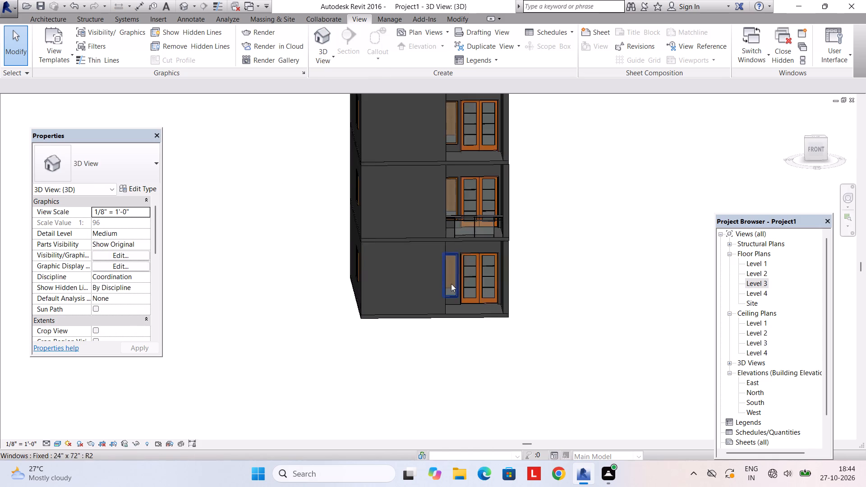
{"action": "scroll", "coordinate": [451, 284], "scroll_direction": "up", "scroll_amount": 1}
{"action": "scroll", "coordinate": [476, 248], "scroll_direction": "down", "scroll_amount": 3}
{"action": "scroll", "coordinate": [470, 235], "scroll_direction": "up", "scroll_amount": 2}
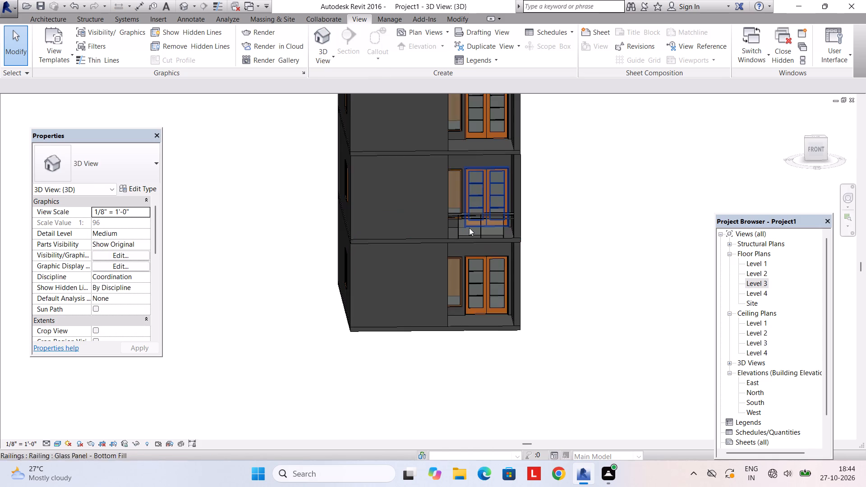
{"action": "scroll", "coordinate": [469, 228], "scroll_direction": "up", "scroll_amount": 11}
{"action": "left_click", "coordinate": [456, 217]}
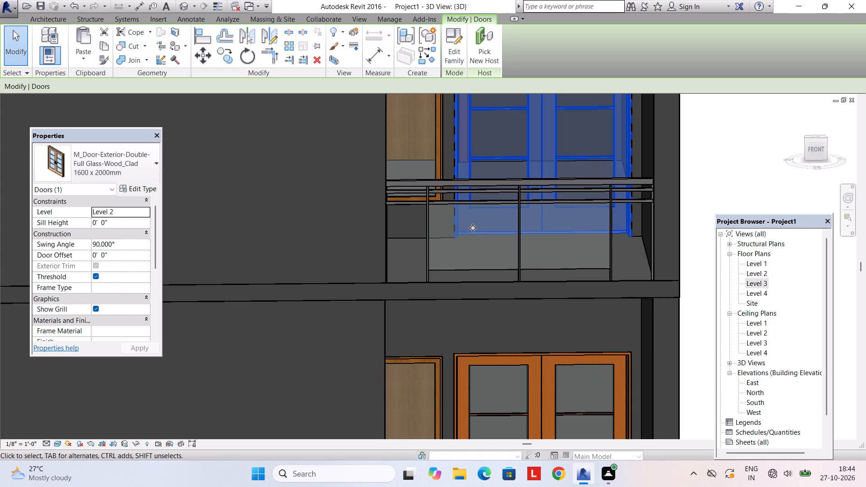
{"action": "key", "text": "Escape"}
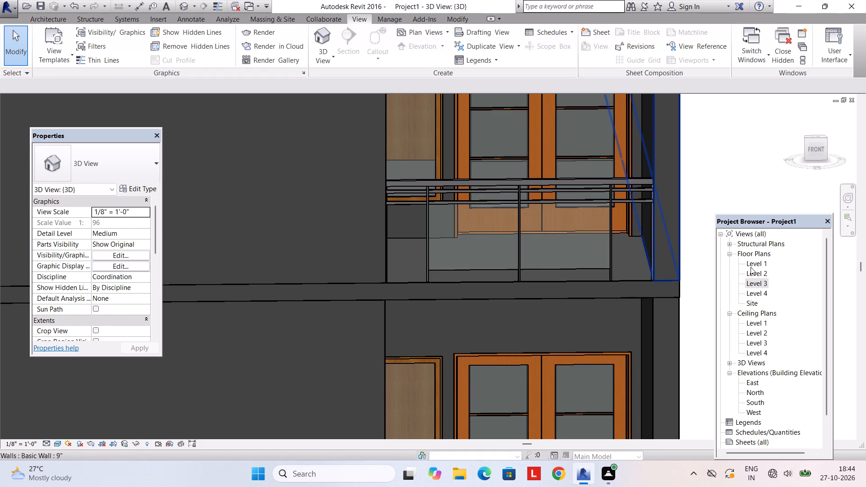
In the Level 2 plan, delete the glass panel railing across the south front opening.
{"action": "double_click", "coordinate": [754, 273]}
{"action": "scroll", "coordinate": [587, 308], "scroll_direction": "down", "scroll_amount": 6}
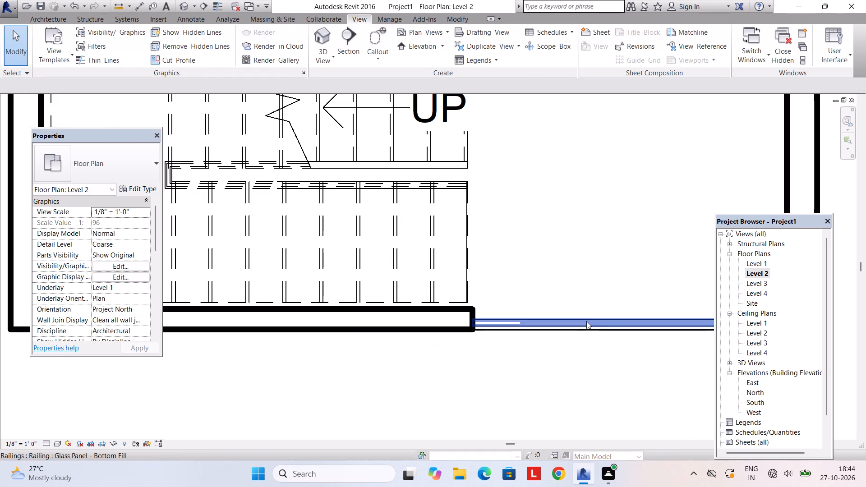
{"action": "left_click", "coordinate": [586, 321]}
{"action": "scroll", "coordinate": [564, 317], "scroll_direction": "down", "scroll_amount": 4}
{"action": "key", "text": "Delete"}
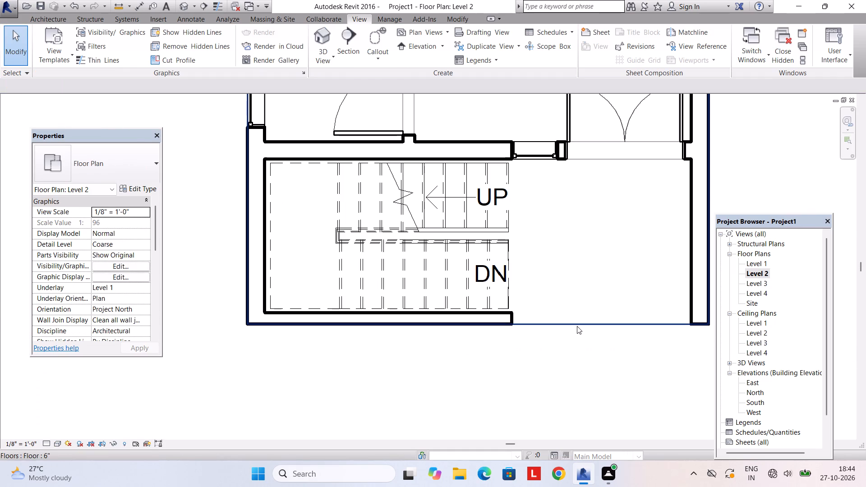
Draw a Glass Panel - Bottom Fill railing on Level 2 from the 6" south wall's east end to the east wall, about 7' 9 1/2" long.
{"action": "left_click", "coordinate": [53, 16]}
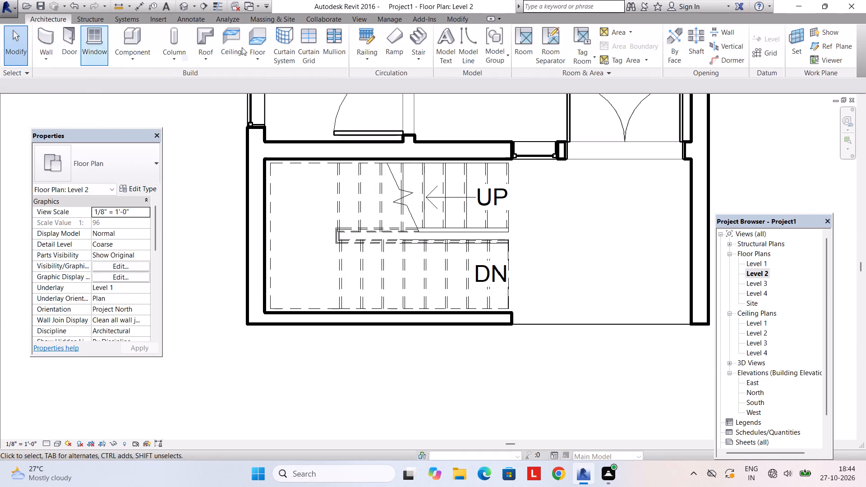
{"action": "left_click", "coordinate": [379, 39]}
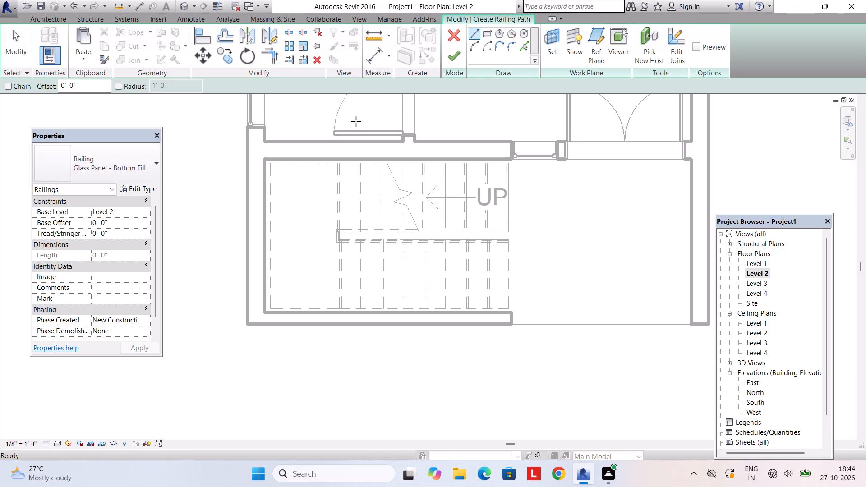
{"action": "scroll", "coordinate": [551, 265], "scroll_direction": "up", "scroll_amount": 3}
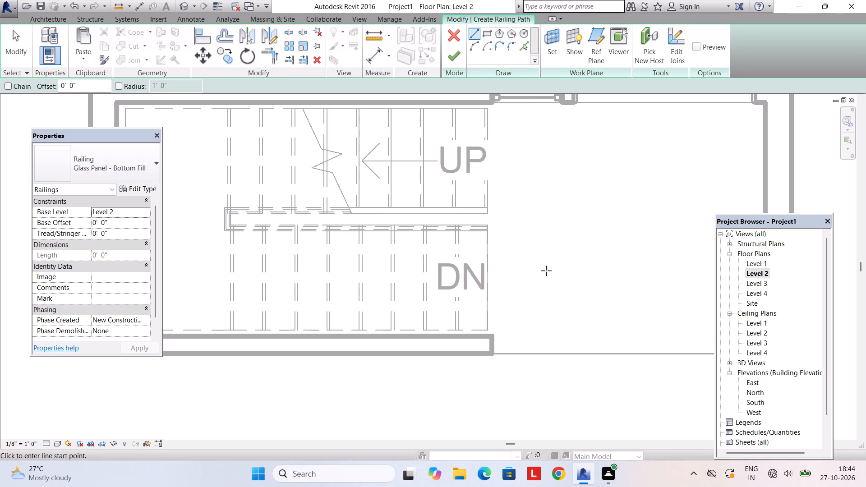
{"action": "left_click", "coordinate": [496, 349]}
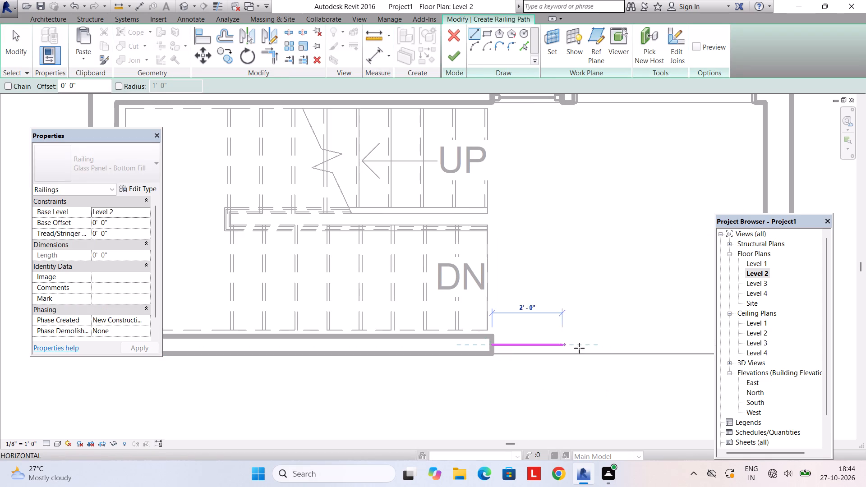
{"action": "middle_click_drag", "start_coordinate": [638, 345], "coordinate": [570, 344]}
{"action": "left_click", "coordinate": [698, 345]}
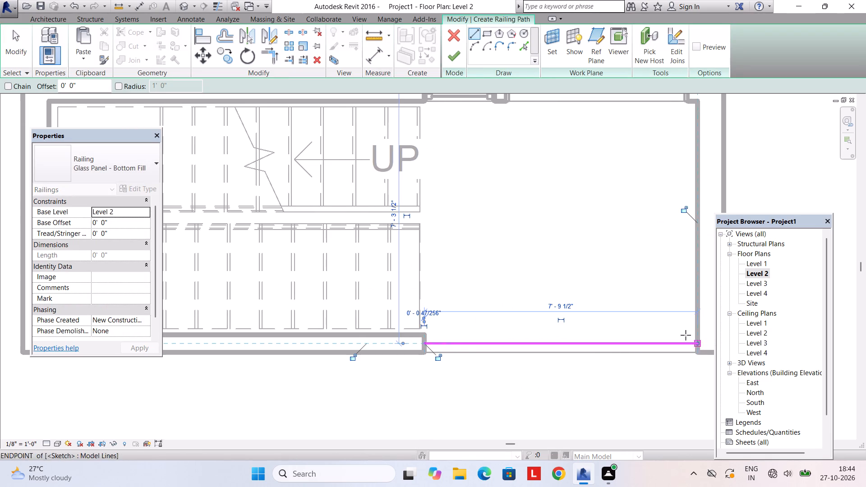
{"action": "left_click", "coordinate": [462, 52]}
Inspect the redrawn Level 2 front railing in 3D from the south and south-east.
{"action": "left_click", "coordinate": [361, 14]}
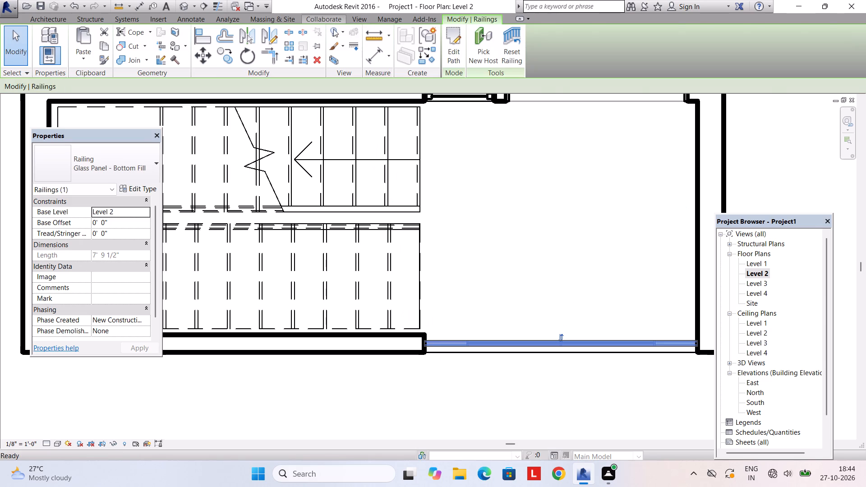
{"action": "left_click", "coordinate": [356, 17]}
{"action": "left_click", "coordinate": [325, 31]}
{"action": "scroll", "coordinate": [490, 176], "scroll_direction": "down", "scroll_amount": 4}
{"action": "scroll", "coordinate": [491, 179], "scroll_direction": "up", "scroll_amount": 2}
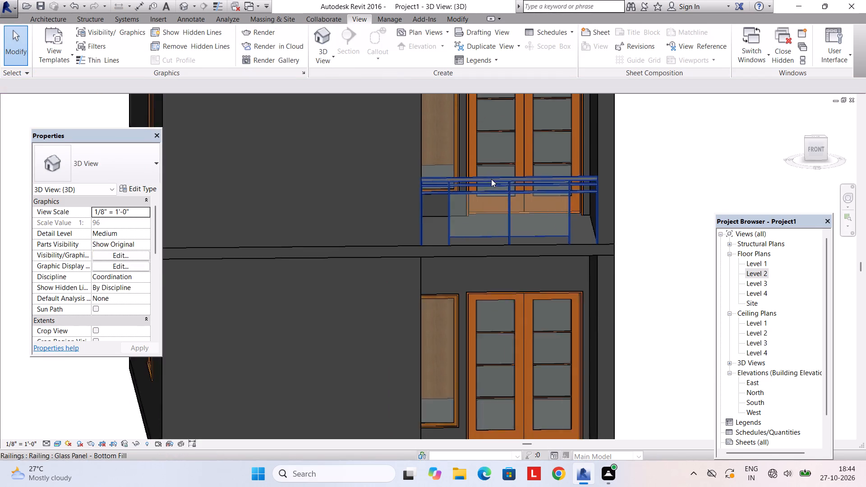
{"action": "scroll", "coordinate": [491, 179], "scroll_direction": "up", "scroll_amount": 1}
{"action": "scroll", "coordinate": [501, 198], "scroll_direction": "down", "scroll_amount": 4}
{"action": "middle_click_drag", "start_coordinate": [503, 203], "coordinate": [469, 236]}
{"action": "scroll", "coordinate": [469, 236], "scroll_direction": "down", "scroll_amount": 5}
{"action": "middle_click_drag", "start_coordinate": [469, 236], "coordinate": [479, 244], "text": "shift"}
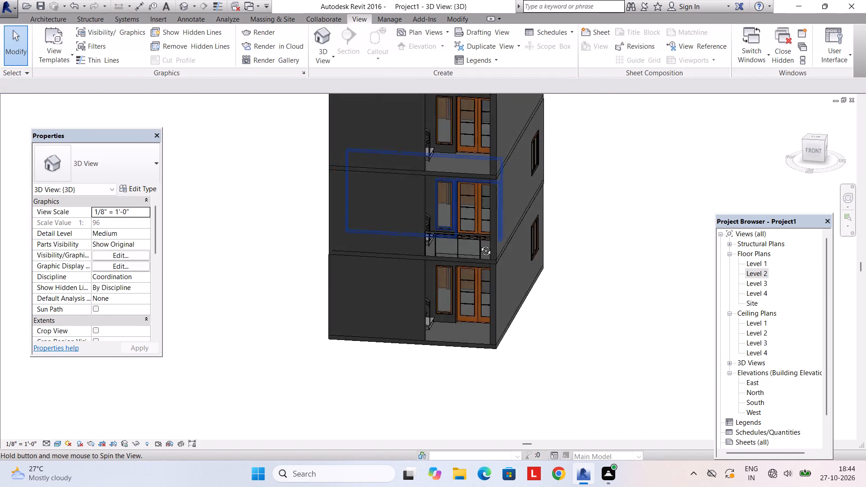
{"action": "middle_click_drag", "start_coordinate": [479, 244], "coordinate": [491, 265], "text": "shift"}
Copy the Level 2 front railing into the Level 3 plan, placing it over the underlaid railing at the south wall's east end.
{"action": "left_click", "coordinate": [759, 275]}
{"action": "left_click", "coordinate": [759, 276]}
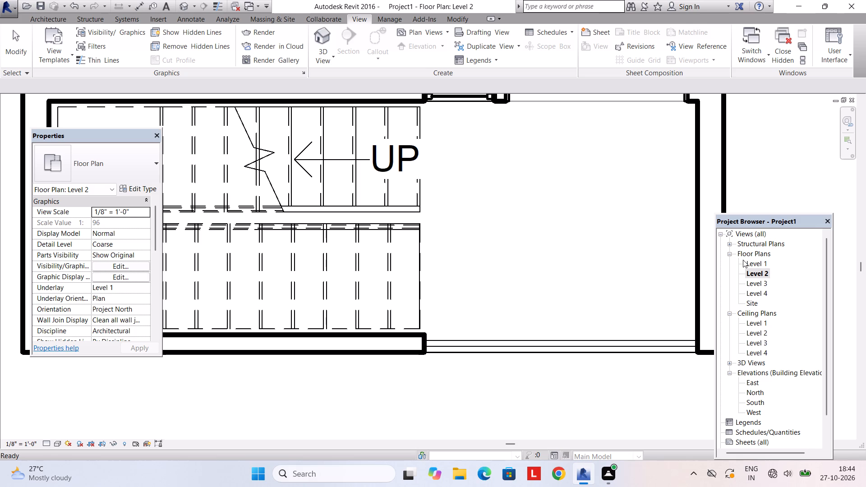
{"action": "left_click", "coordinate": [534, 342]}
{"action": "key", "text": "ctrl+c"}
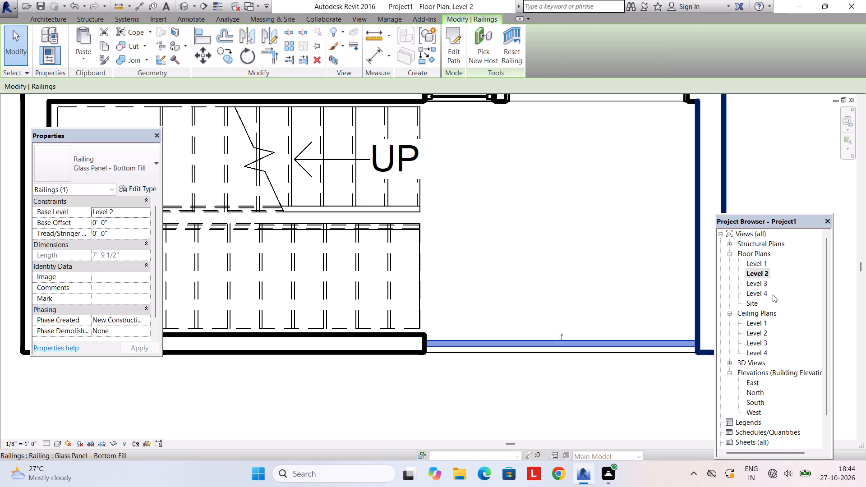
{"action": "double_click", "coordinate": [764, 284]}
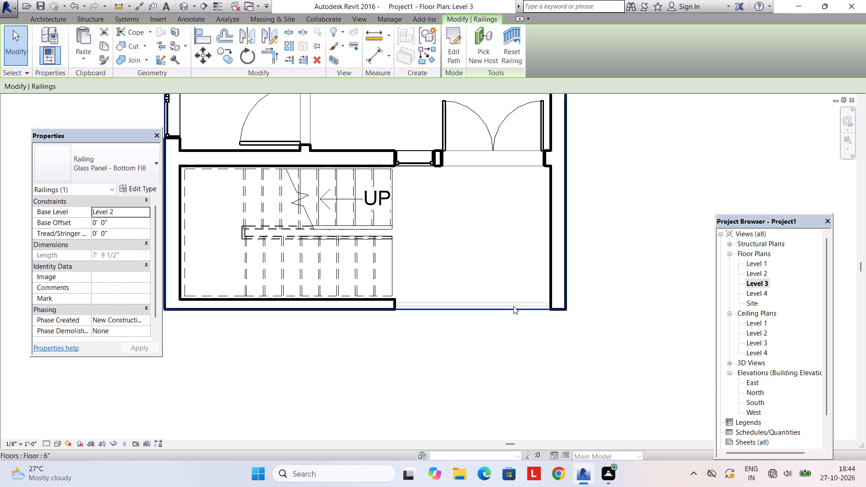
{"action": "key", "text": "ctrl+v"}
{"action": "scroll", "coordinate": [400, 304], "scroll_direction": "up", "scroll_amount": 6}
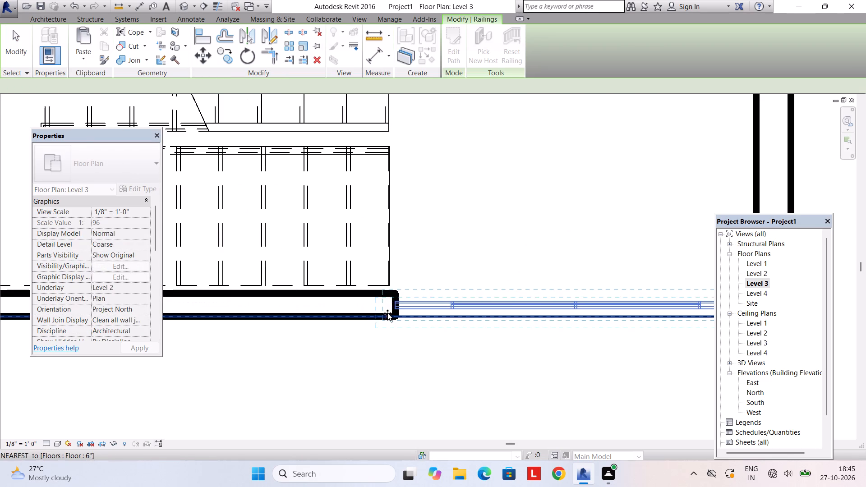
{"action": "scroll", "coordinate": [391, 308], "scroll_direction": "up", "scroll_amount": 10}
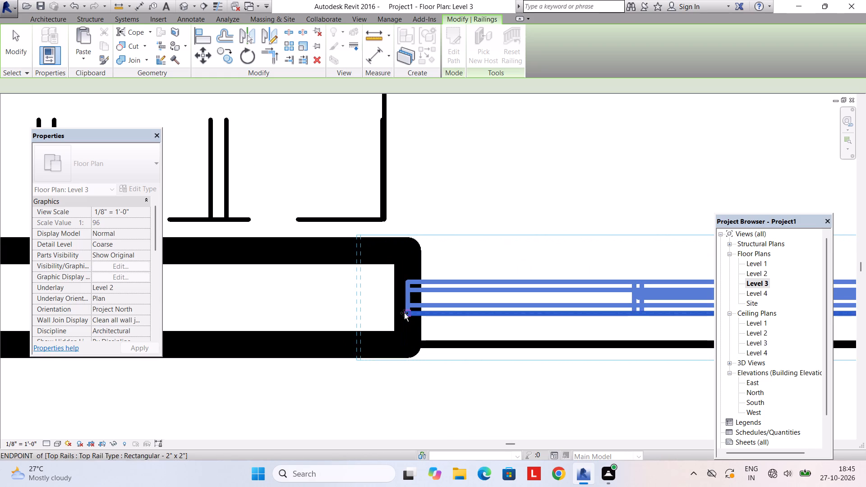
{"action": "left_click", "coordinate": [404, 313]}
{"action": "key", "text": "Escape"}
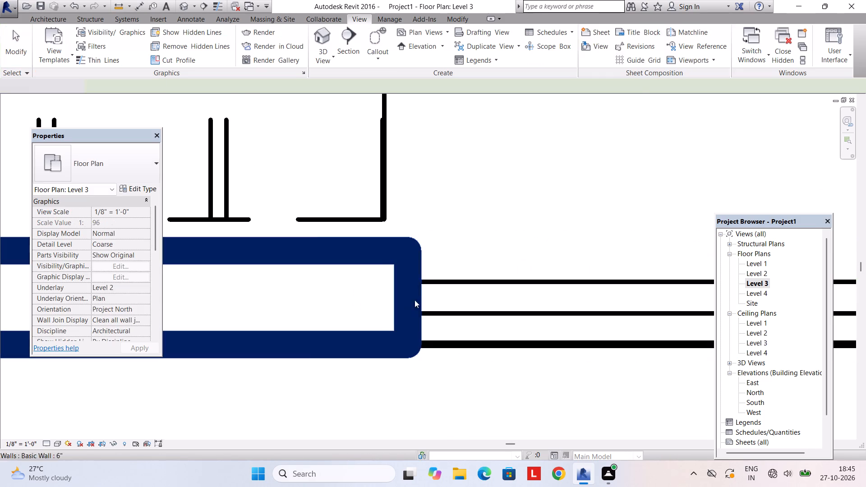
Examine the whole building in 3D from the front and east side, checking the front railings on Levels 2 and 3.
{"action": "scroll", "coordinate": [434, 257], "scroll_direction": "down", "scroll_amount": 10}
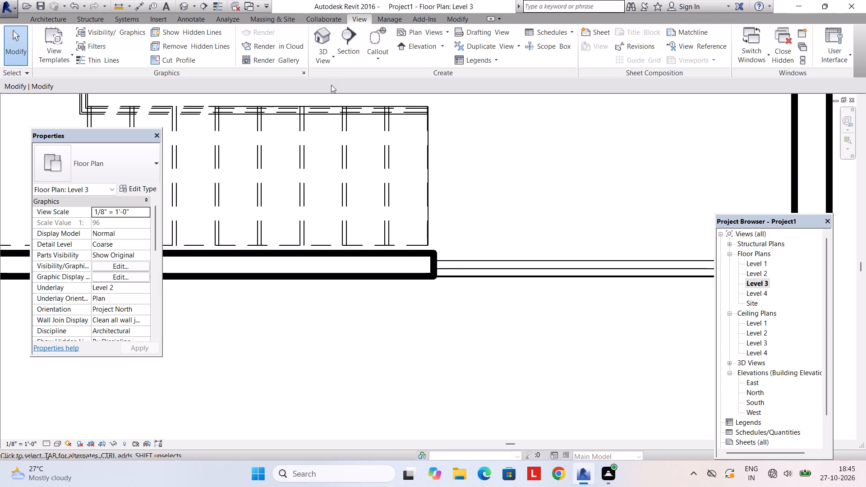
{"action": "left_click", "coordinate": [324, 60]}
{"action": "left_click", "coordinate": [332, 74]}
{"action": "scroll", "coordinate": [399, 180], "scroll_direction": "down", "scroll_amount": 3}
{"action": "scroll", "coordinate": [405, 190], "scroll_direction": "up", "scroll_amount": 3}
{"action": "scroll", "coordinate": [410, 197], "scroll_direction": "down", "scroll_amount": 4}
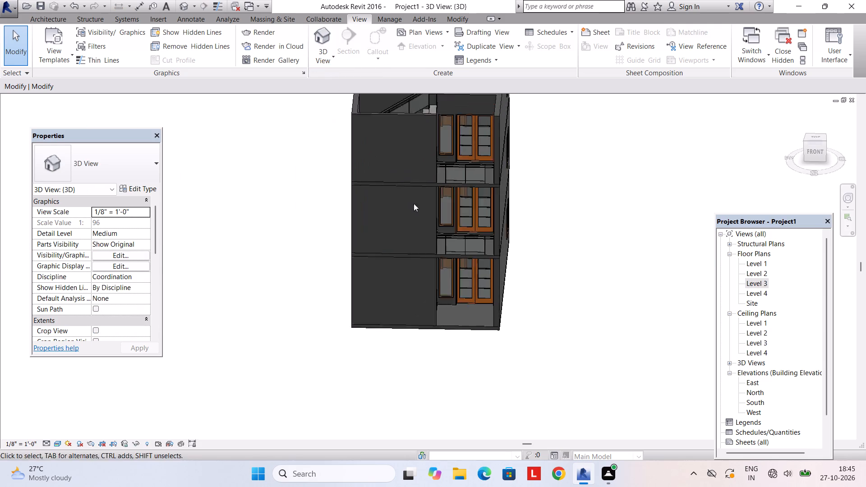
{"action": "middle_click_drag", "start_coordinate": [418, 235], "coordinate": [413, 145]}
{"action": "scroll", "coordinate": [413, 145], "scroll_direction": "down", "scroll_amount": 2}
{"action": "middle_click_drag", "start_coordinate": [413, 146], "coordinate": [399, 252]}
{"action": "scroll", "coordinate": [399, 252], "scroll_direction": "down", "scroll_amount": 1}
{"action": "scroll", "coordinate": [399, 252], "scroll_direction": "up", "scroll_amount": 3}
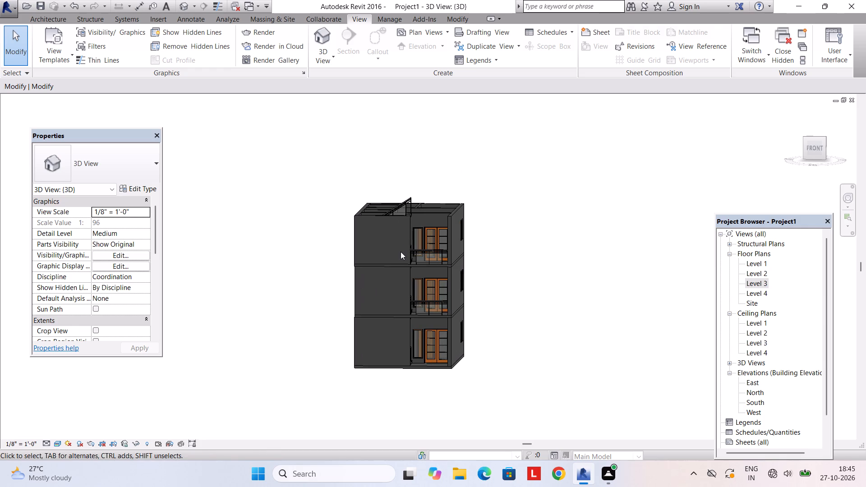
{"action": "scroll", "coordinate": [461, 292], "scroll_direction": "up", "scroll_amount": 4}
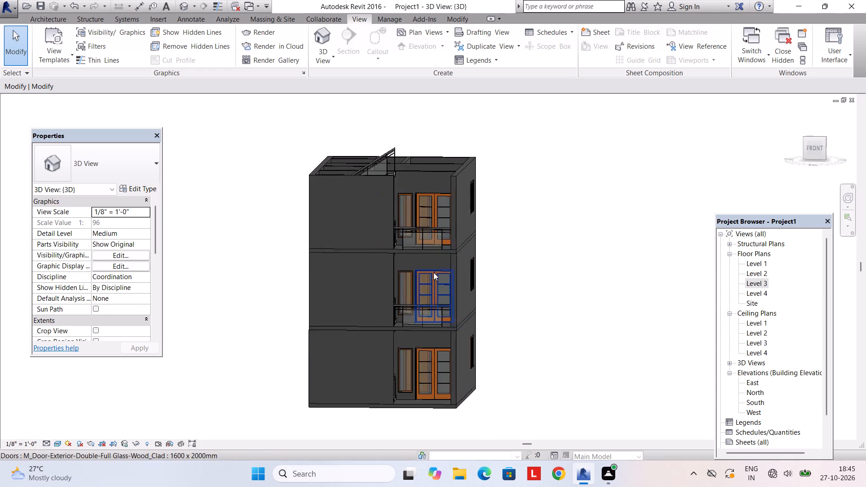
{"action": "scroll", "coordinate": [433, 272], "scroll_direction": "up", "scroll_amount": 1}
{"action": "middle_click_drag", "start_coordinate": [433, 276], "coordinate": [294, 281], "text": "shift"}
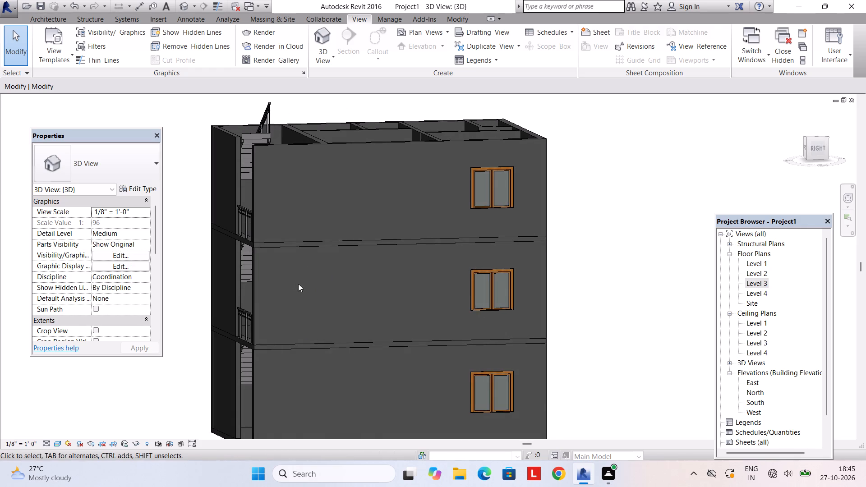
{"action": "scroll", "coordinate": [400, 283], "scroll_direction": "down", "scroll_amount": 4}
{"action": "middle_click_drag", "start_coordinate": [395, 285], "coordinate": [489, 303], "text": "shift"}
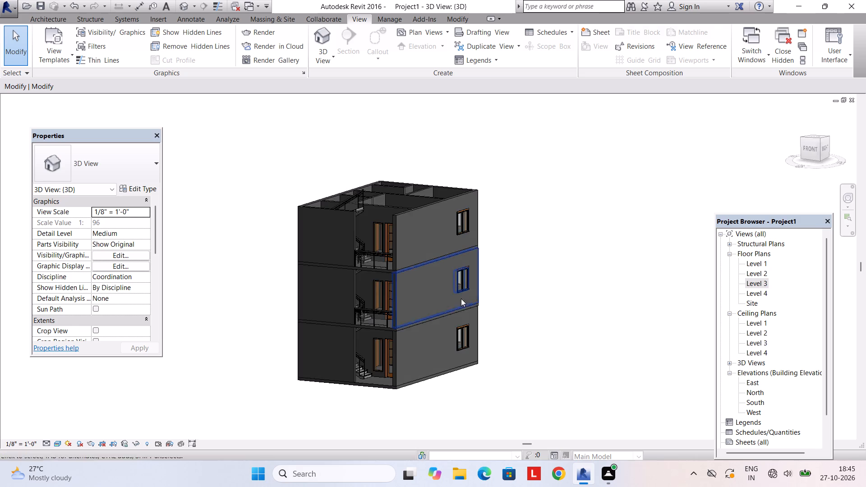
{"action": "scroll", "coordinate": [432, 298], "scroll_direction": "up", "scroll_amount": 1}
{"action": "middle_click_drag", "start_coordinate": [436, 298], "coordinate": [500, 295], "text": "shift"}
{"action": "scroll", "coordinate": [435, 297], "scroll_direction": "up", "scroll_amount": 4}
{"action": "middle_click_drag", "start_coordinate": [424, 303], "coordinate": [396, 305], "text": "shift"}
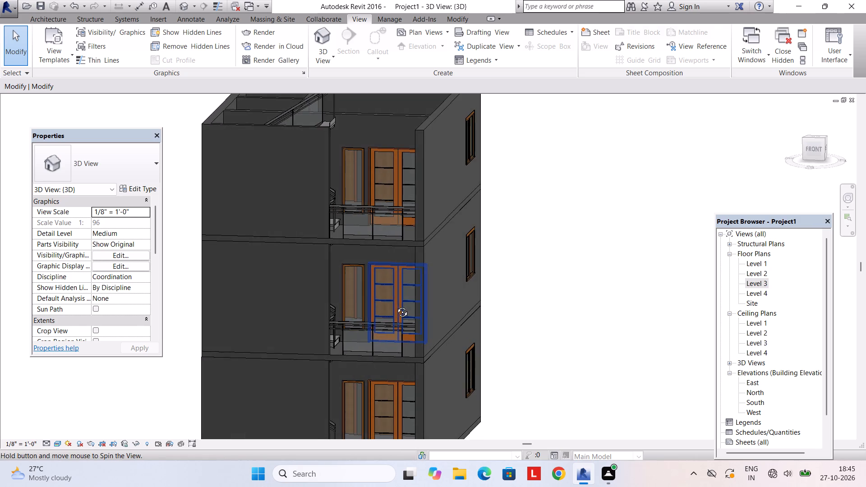
{"action": "middle_click_drag", "start_coordinate": [396, 305], "coordinate": [395, 332], "text": "shift"}
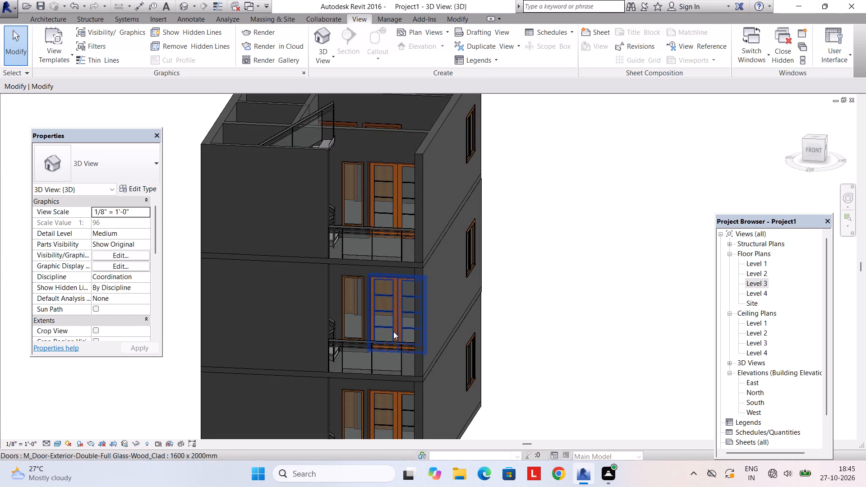
{"action": "middle_click_drag", "start_coordinate": [384, 319], "coordinate": [397, 295], "text": "shift"}
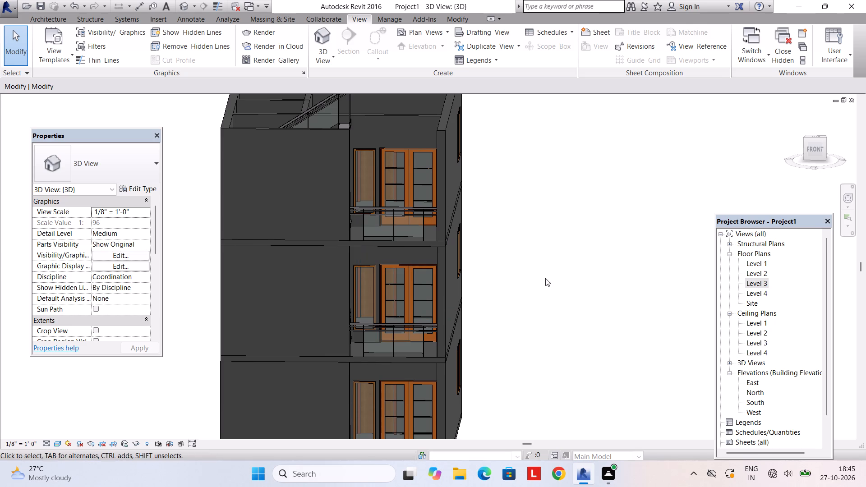
Create a 6" floor on Level 4 with a rectangular boundary along the outer faces of the building's exterior walls.
{"action": "double_click", "coordinate": [763, 294]}
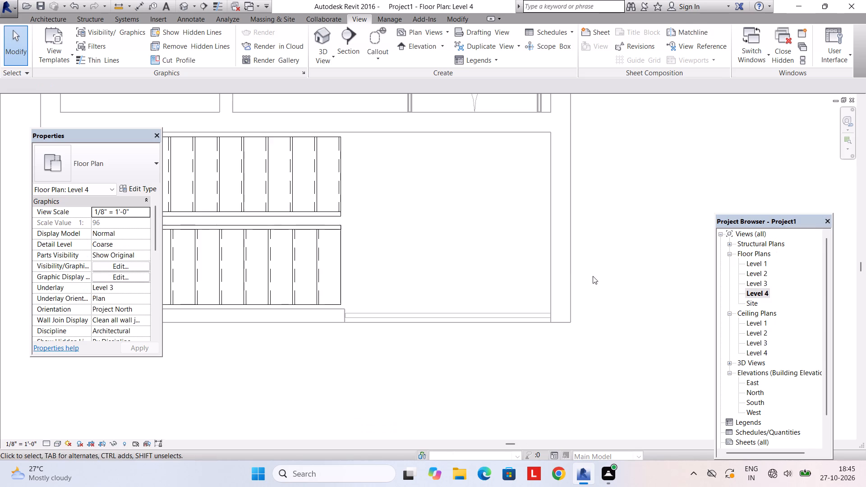
{"action": "scroll", "coordinate": [574, 276], "scroll_direction": "down", "scroll_amount": 12}
{"action": "middle_click_drag", "start_coordinate": [485, 225], "coordinate": [469, 266]}
{"action": "scroll", "coordinate": [466, 263], "scroll_direction": "up", "scroll_amount": 2}
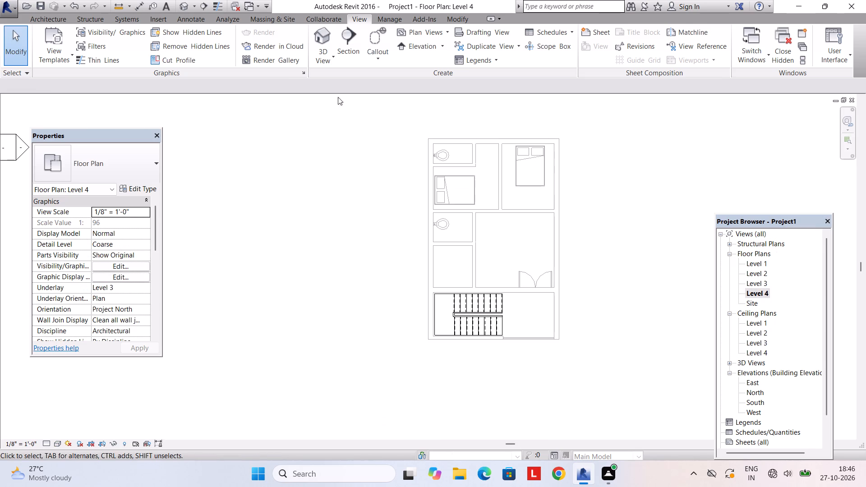
{"action": "left_click", "coordinate": [70, 20]}
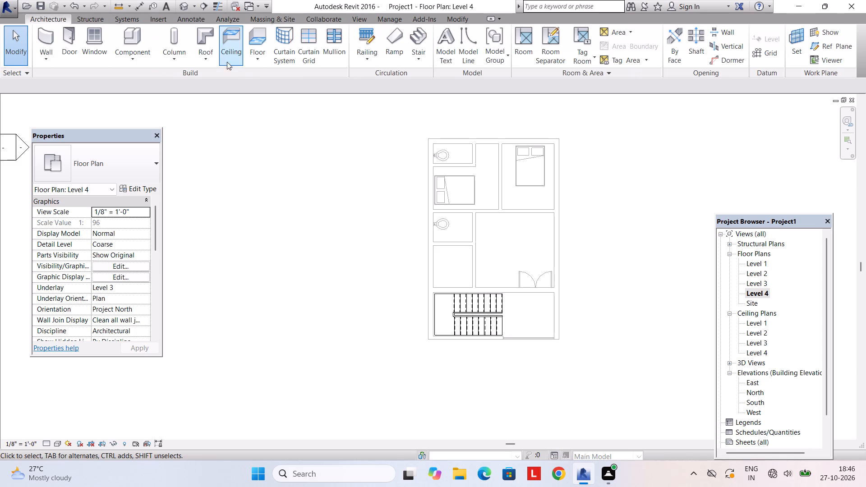
{"action": "left_click", "coordinate": [256, 41]}
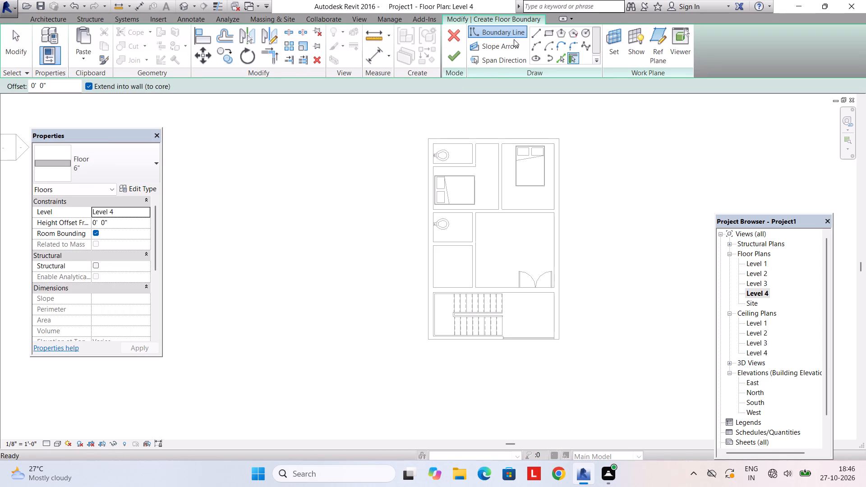
{"action": "left_click", "coordinate": [543, 35]}
{"action": "left_click", "coordinate": [549, 35]}
{"action": "scroll", "coordinate": [490, 129], "scroll_direction": "up", "scroll_amount": 3}
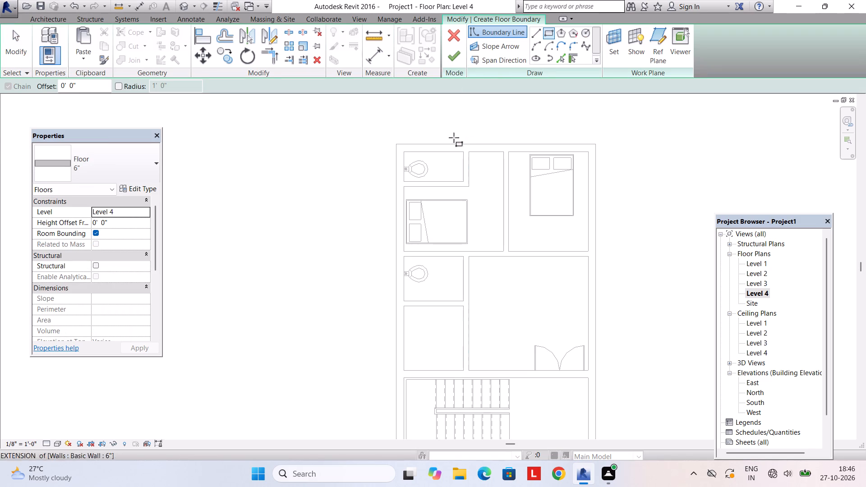
{"action": "left_click", "coordinate": [395, 144]}
{"action": "middle_click_drag", "start_coordinate": [487, 279], "coordinate": [466, 171]}
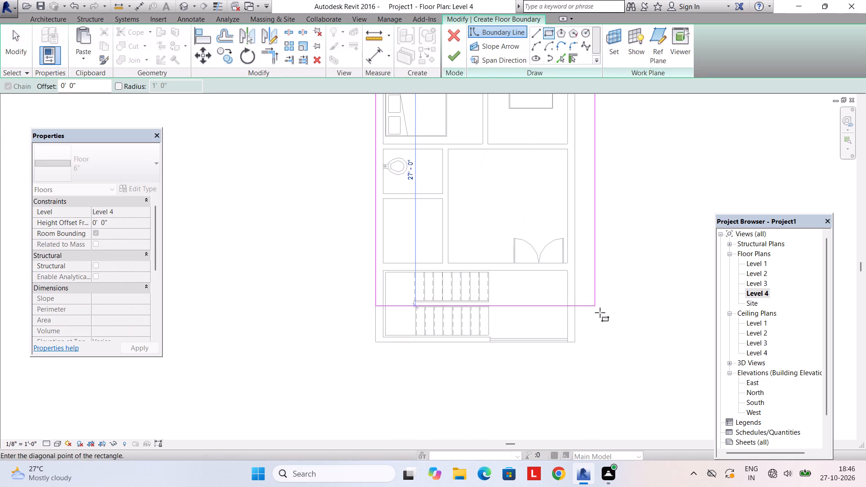
{"action": "left_click", "coordinate": [577, 343]}
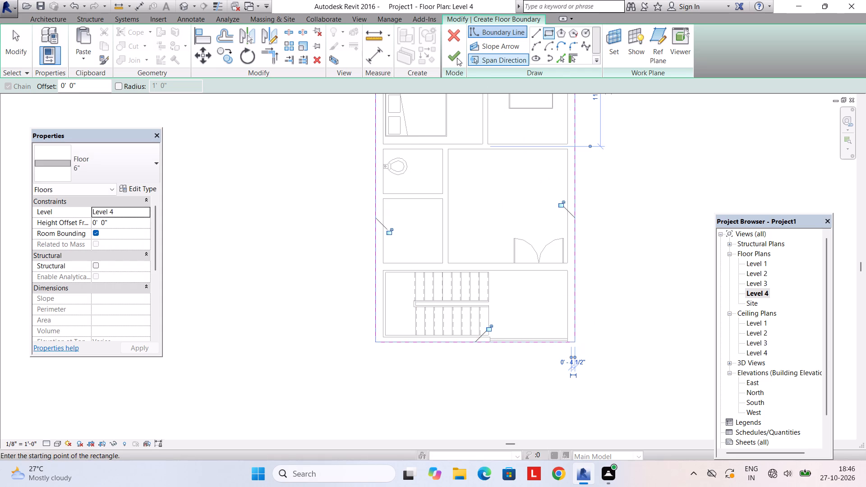
{"action": "left_click", "coordinate": [457, 58]}
{"action": "key", "text": "Escape"}
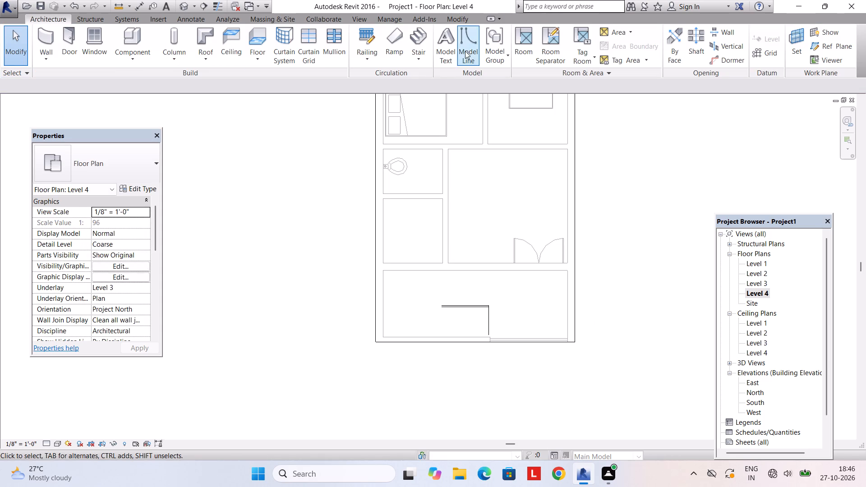
Draw a rectangle of 6" basic walls on Level 4 around the slab perimeter, flipped to sit inside the slab edge.
{"action": "scroll", "coordinate": [572, 175], "scroll_direction": "down", "scroll_amount": 4}
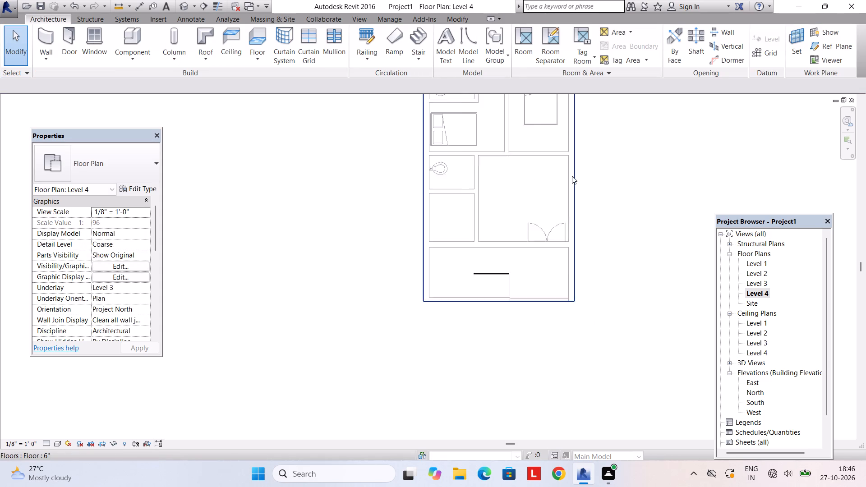
{"action": "middle_click_drag", "start_coordinate": [548, 173], "coordinate": [521, 236]}
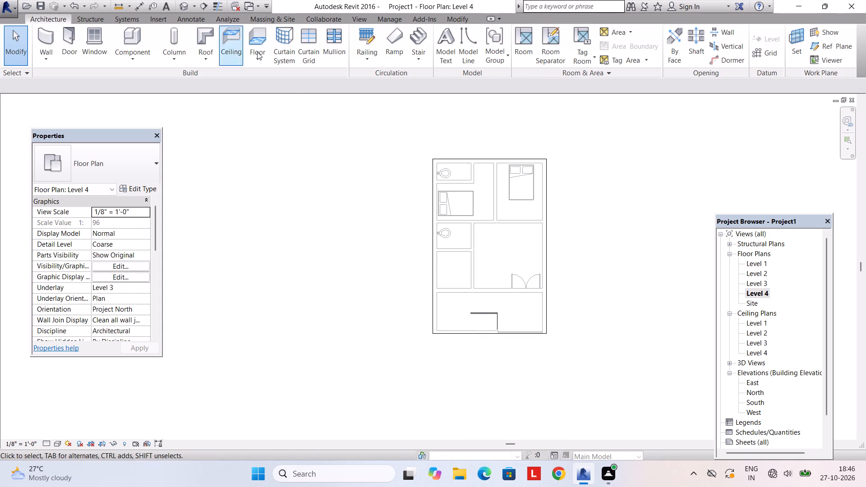
{"action": "left_click", "coordinate": [45, 32]}
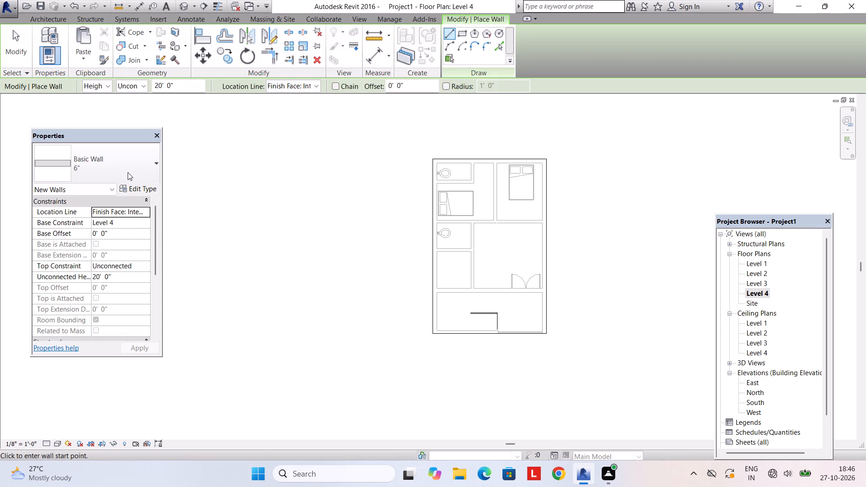
{"action": "scroll", "coordinate": [398, 148], "scroll_direction": "up", "scroll_amount": 2}
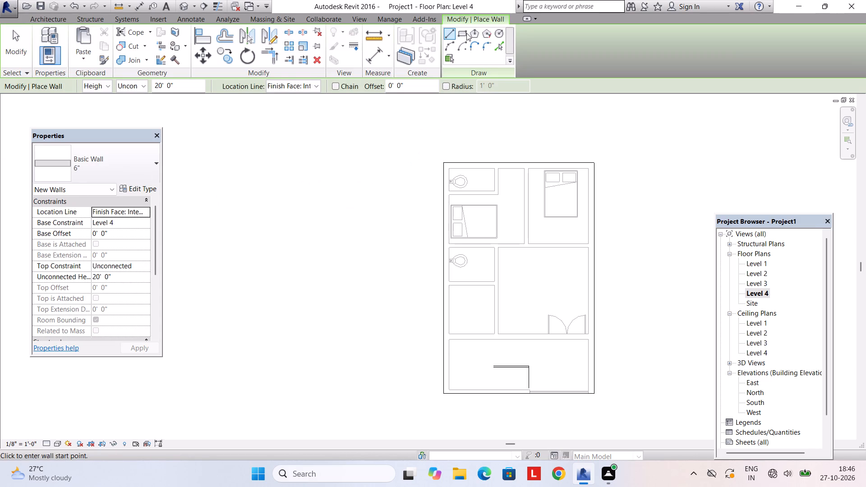
{"action": "left_click", "coordinate": [458, 33]}
{"action": "left_click", "coordinate": [444, 161]}
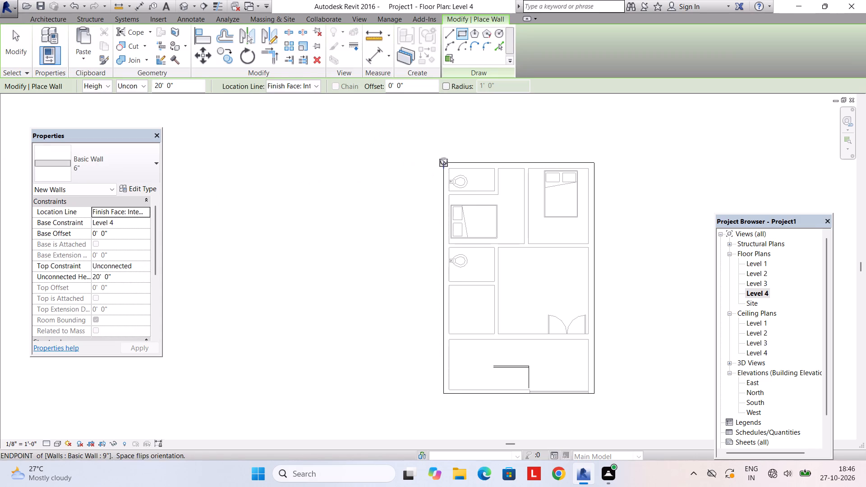
{"action": "scroll", "coordinate": [594, 385], "scroll_direction": "up", "scroll_amount": 2}
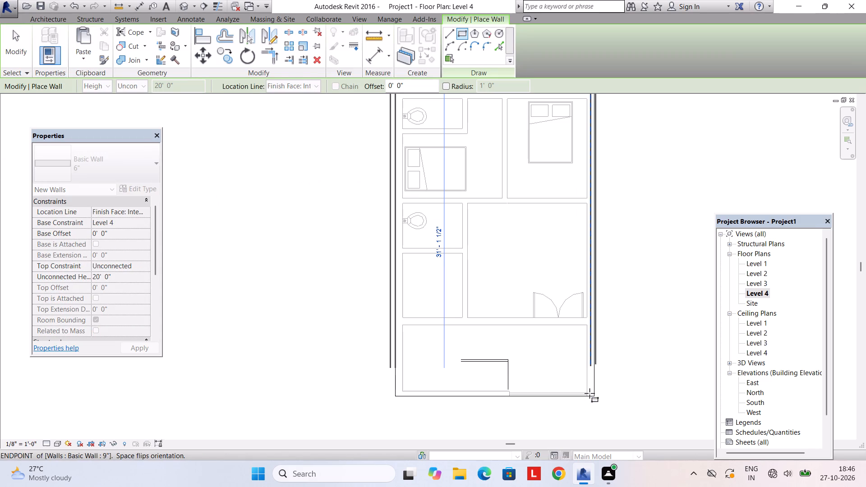
{"action": "key", "text": "space"}
{"action": "scroll", "coordinate": [593, 393], "scroll_direction": "up", "scroll_amount": 6}
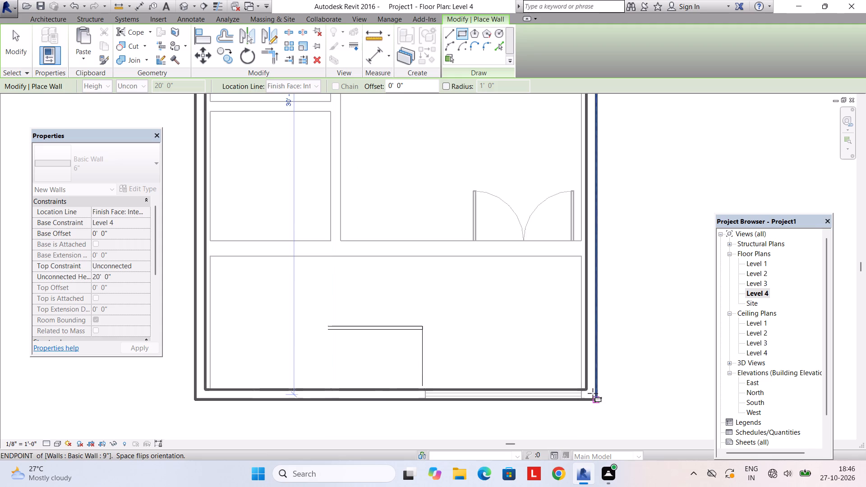
{"action": "left_click", "coordinate": [595, 396]}
{"action": "key", "text": "Escape"}
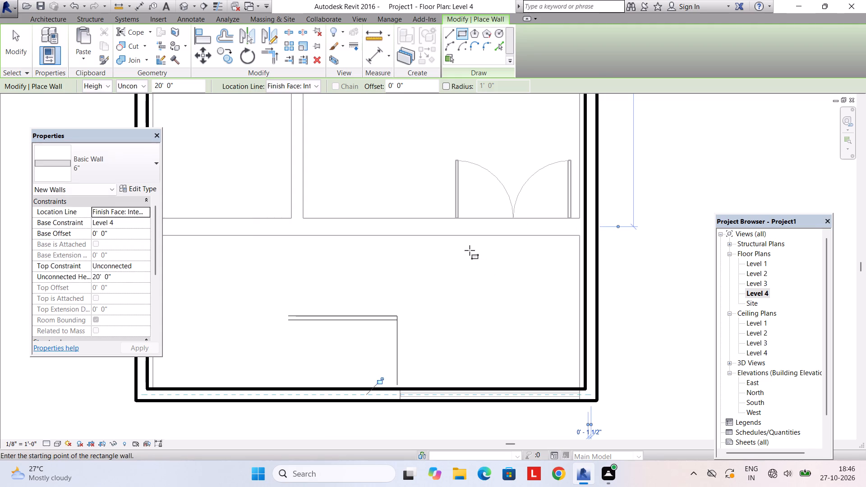
{"action": "key", "text": "Escape"}
Set the unconnected height of all four Level 4 perimeter walls to 3'.
{"action": "scroll", "coordinate": [470, 251], "scroll_direction": "down", "scroll_amount": 8}
{"action": "left_click", "coordinate": [477, 306]}
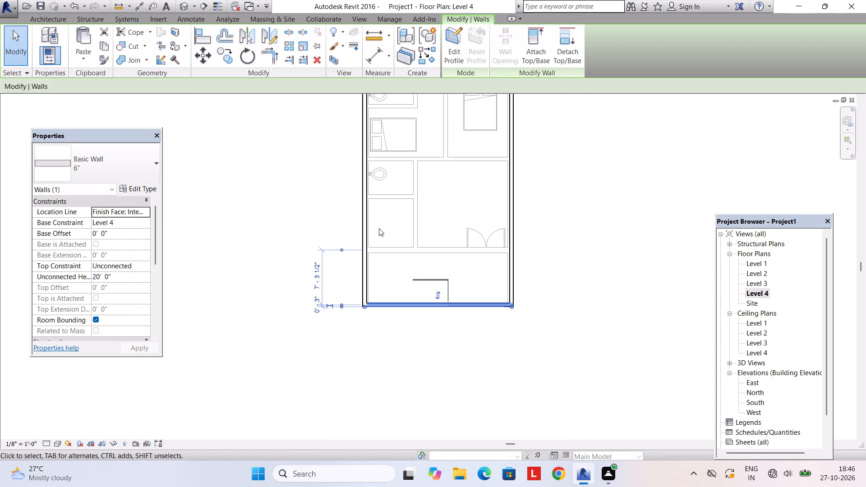
{"action": "left_click", "coordinate": [364, 221], "text": "ctrl"}
{"action": "scroll", "coordinate": [425, 188], "scroll_direction": "down", "scroll_amount": 1}
{"action": "middle_click_drag", "start_coordinate": [425, 188], "coordinate": [424, 270]}
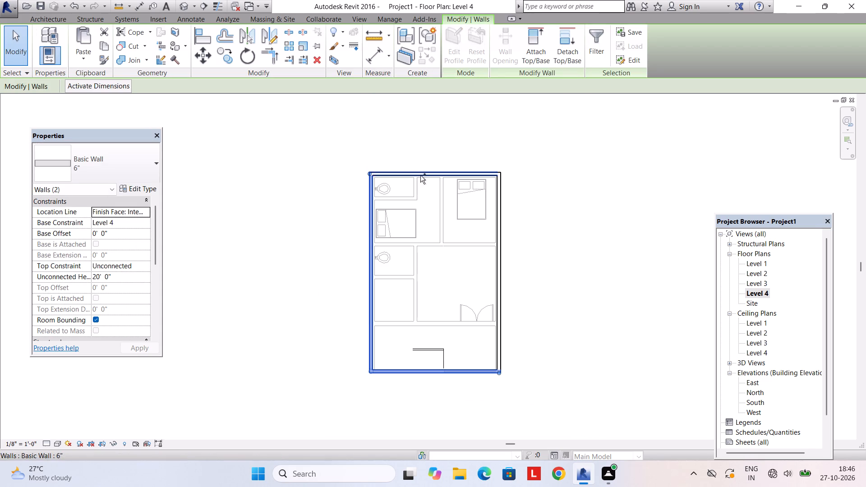
{"action": "left_click", "coordinate": [423, 175], "text": "ctrl"}
{"action": "left_click", "coordinate": [499, 234], "text": "ctrl"}
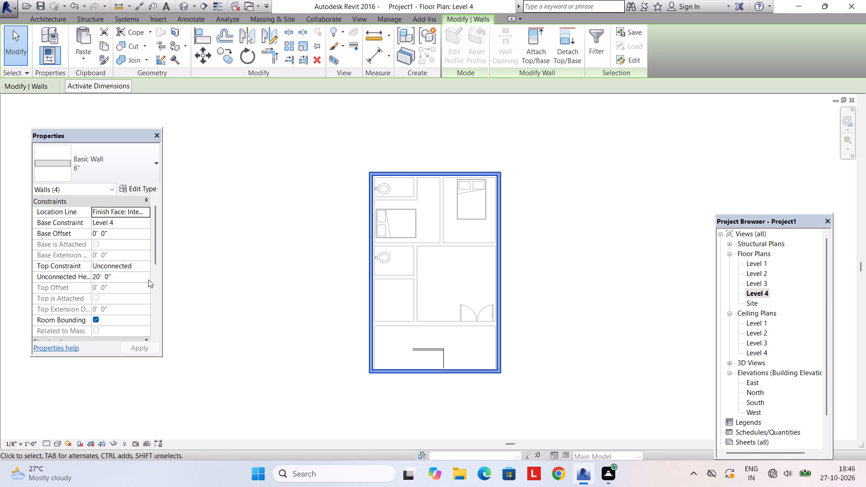
{"action": "left_click", "coordinate": [144, 279]}
{"action": "type", "text": "3'"}
{"action": "key", "text": "Return"}
{"action": "key", "text": "Return"}
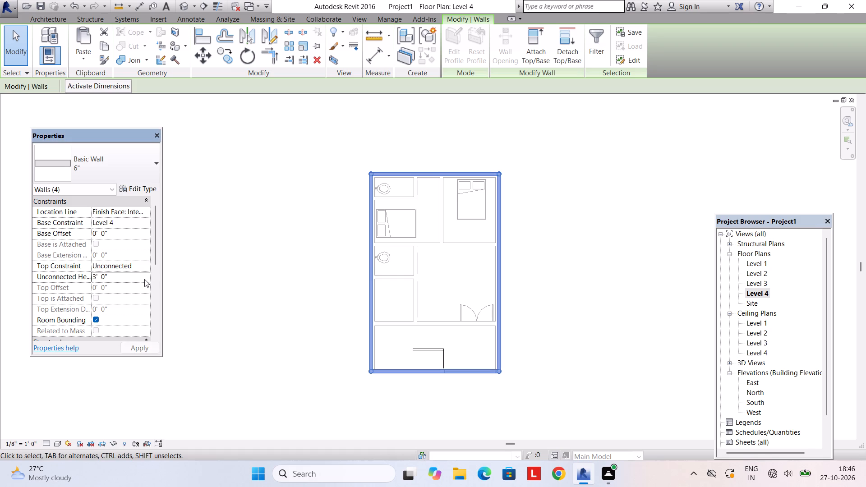
{"action": "key", "text": "Escape"}
{"action": "key", "text": "Escape"}
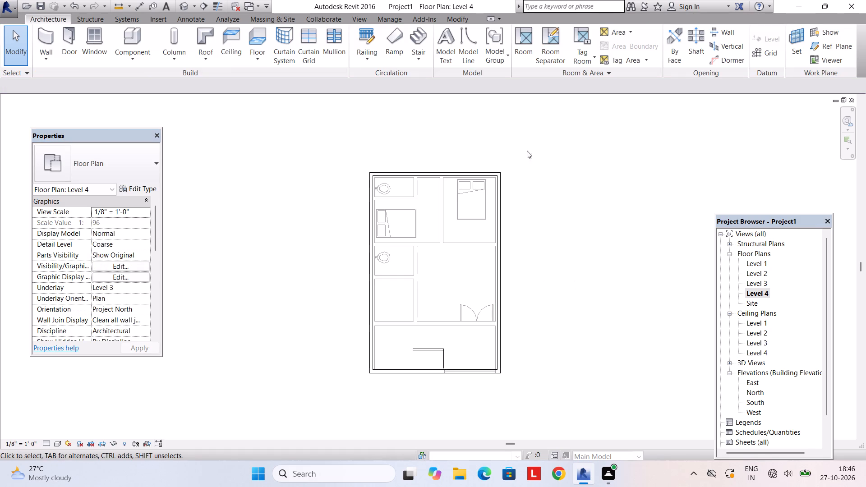
Inspect the rooftop parapet walls and the whole front of the building in 3D.
{"action": "left_click", "coordinate": [355, 21]}
{"action": "left_click", "coordinate": [312, 40]}
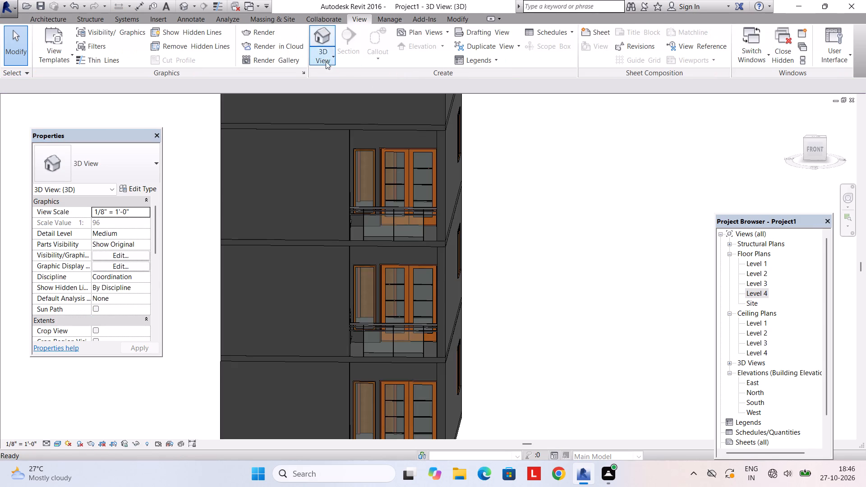
{"action": "scroll", "coordinate": [366, 119], "scroll_direction": "down", "scroll_amount": 7}
{"action": "scroll", "coordinate": [373, 154], "scroll_direction": "up", "scroll_amount": 2}
{"action": "middle_click_drag", "start_coordinate": [378, 159], "coordinate": [383, 200]}
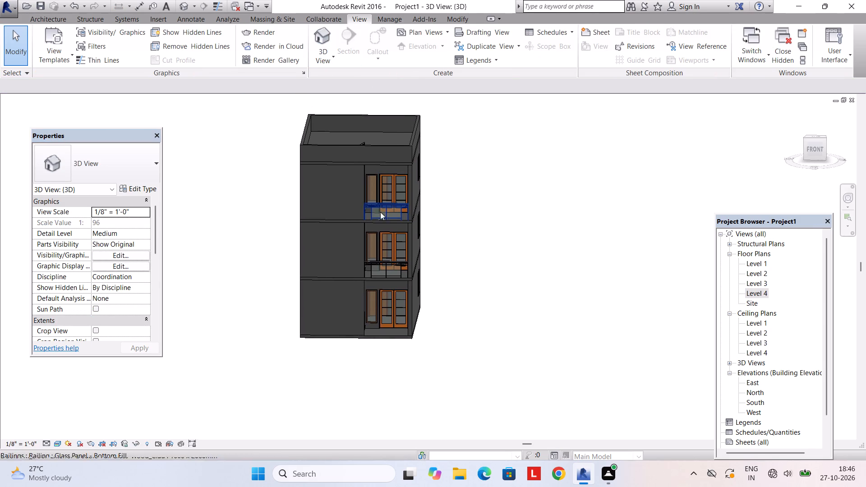
{"action": "middle_click_drag", "start_coordinate": [382, 234], "coordinate": [389, 162], "text": "shift"}
{"action": "scroll", "coordinate": [398, 211], "scroll_direction": "up", "scroll_amount": 2}
{"action": "middle_click_drag", "start_coordinate": [398, 211], "coordinate": [389, 242], "text": "shift"}
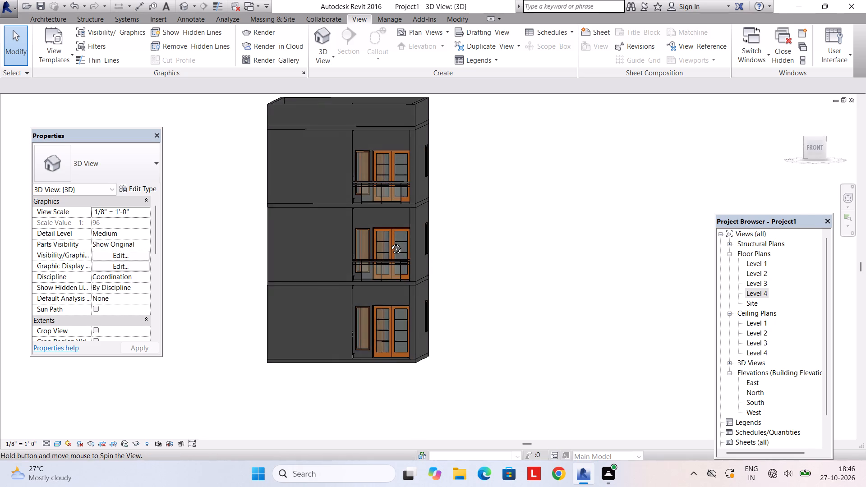
{"action": "middle_click_drag", "start_coordinate": [389, 242], "coordinate": [390, 245], "text": "shift"}
Start window placement in the Level 1 plan and browse the previews of the US Imperial library's Windows families.
{"action": "double_click", "coordinate": [758, 263]}
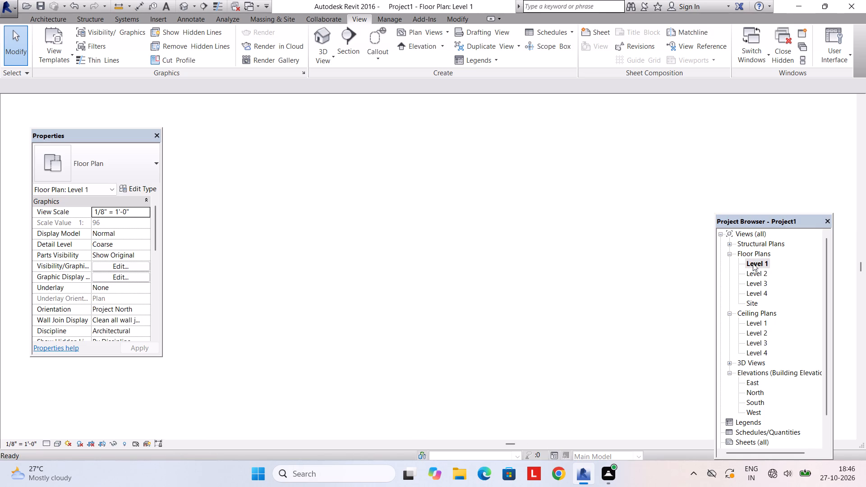
{"action": "scroll", "coordinate": [584, 268], "scroll_direction": "down", "scroll_amount": 8}
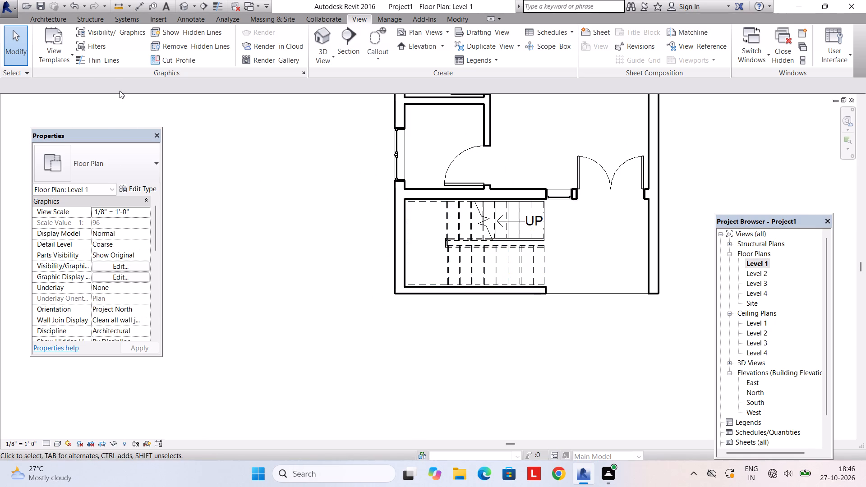
{"action": "left_click", "coordinate": [58, 23]}
{"action": "left_click", "coordinate": [97, 47]}
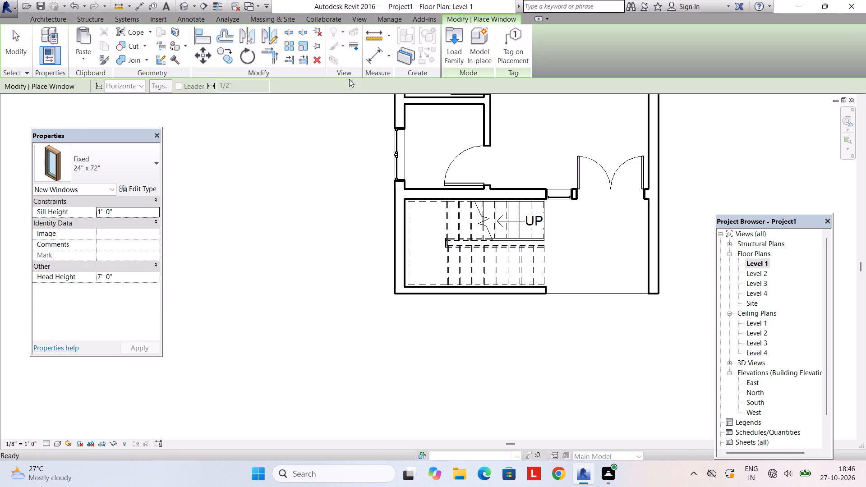
{"action": "left_click", "coordinate": [457, 60]}
{"action": "left_click", "coordinate": [444, 120]}
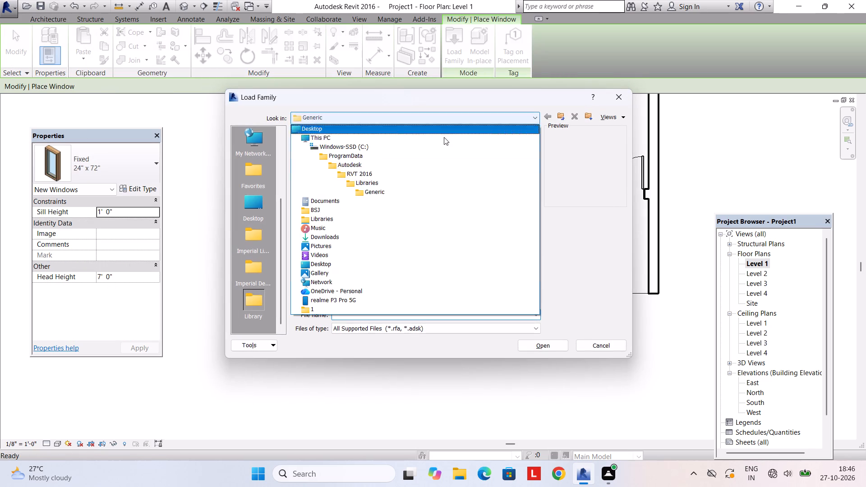
{"action": "left_click", "coordinate": [414, 185]}
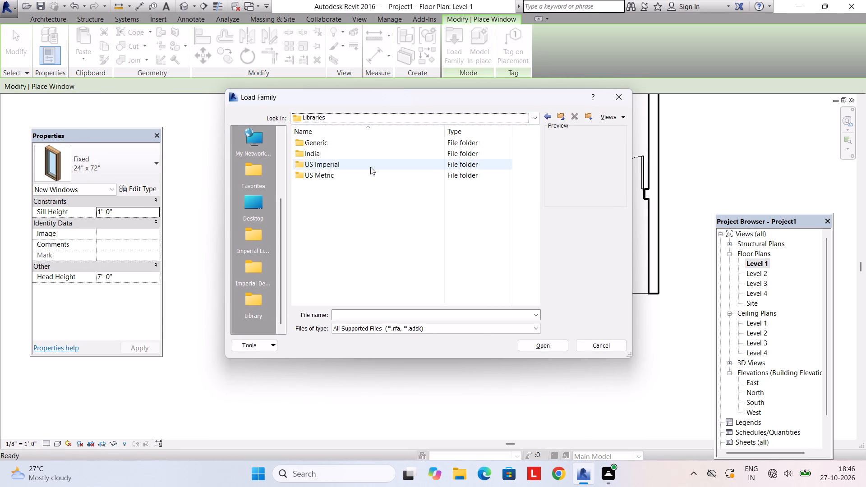
{"action": "double_click", "coordinate": [370, 167]}
{"action": "scroll", "coordinate": [370, 180], "scroll_direction": "down", "scroll_amount": 15}
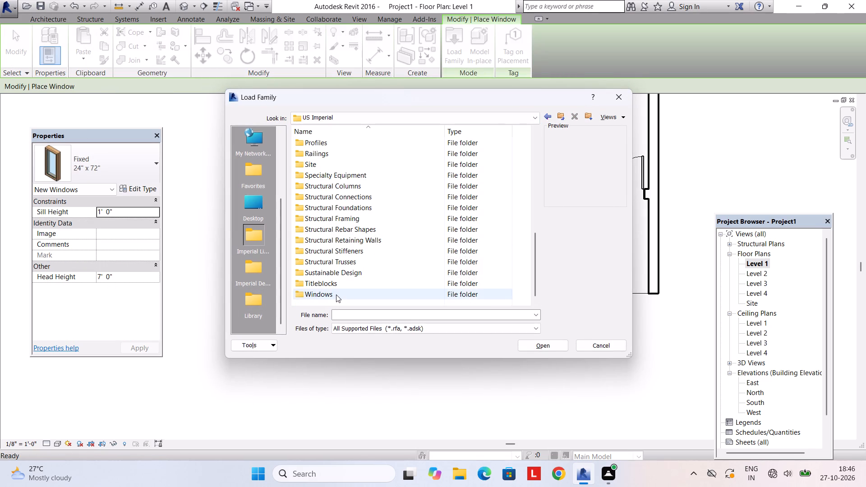
{"action": "double_click", "coordinate": [336, 294]}
{"action": "left_click", "coordinate": [351, 148]}
{"action": "left_click", "coordinate": [352, 142]}
{"action": "left_click", "coordinate": [354, 155]}
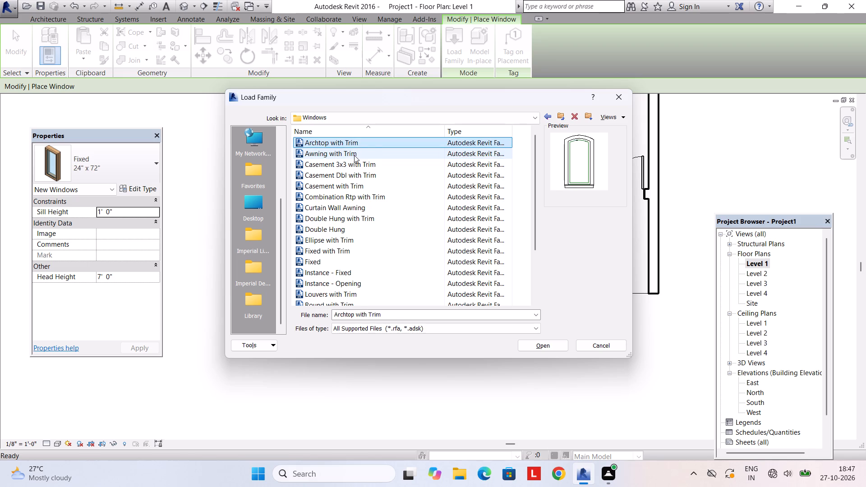
{"action": "left_click", "coordinate": [355, 164]}
{"action": "left_click", "coordinate": [355, 171]}
{"action": "left_click", "coordinate": [355, 188]}
{"action": "left_click", "coordinate": [357, 198]}
{"action": "left_click", "coordinate": [355, 213]}
{"action": "left_click", "coordinate": [355, 225]}
{"action": "left_click", "coordinate": [355, 233]}
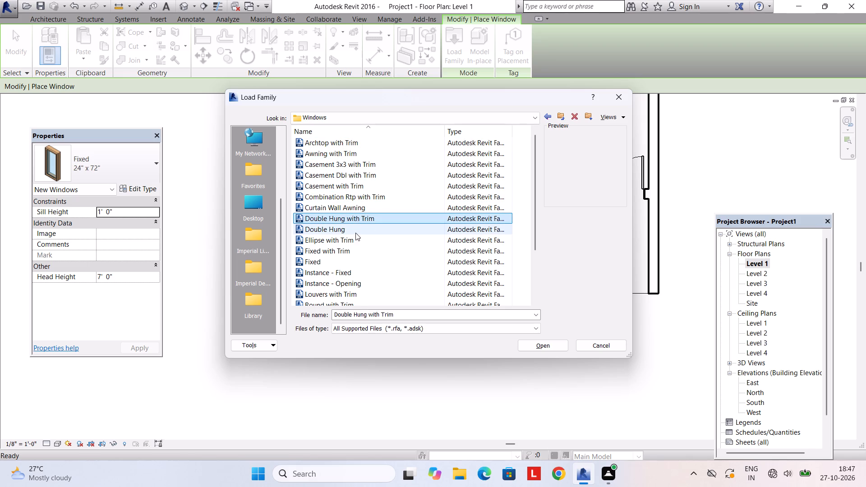
{"action": "left_click", "coordinate": [357, 247]}
{"action": "scroll", "coordinate": [355, 244], "scroll_direction": "down", "scroll_amount": 3}
{"action": "left_click", "coordinate": [355, 244]}
{"action": "left_click", "coordinate": [352, 226]}
{"action": "left_click", "coordinate": [352, 207]}
{"action": "left_click", "coordinate": [352, 190]}
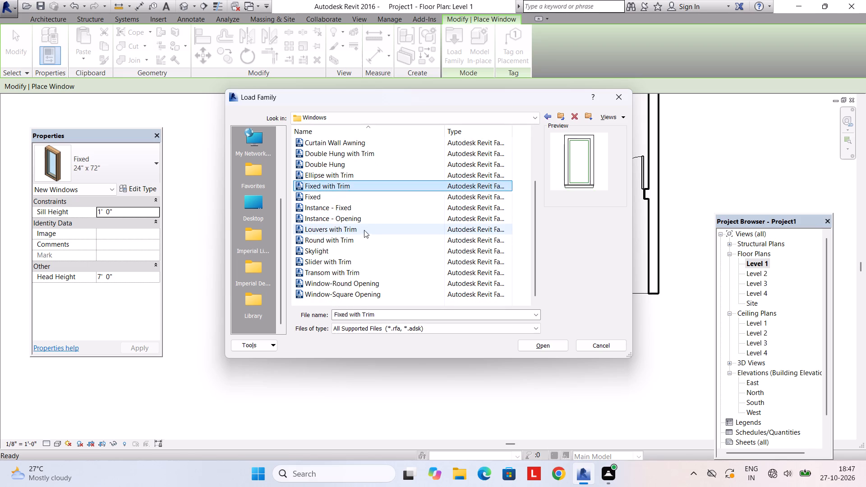
{"action": "left_click", "coordinate": [364, 230]}
{"action": "left_click", "coordinate": [361, 259]}
{"action": "left_click", "coordinate": [367, 280]}
{"action": "left_click", "coordinate": [627, 96]}
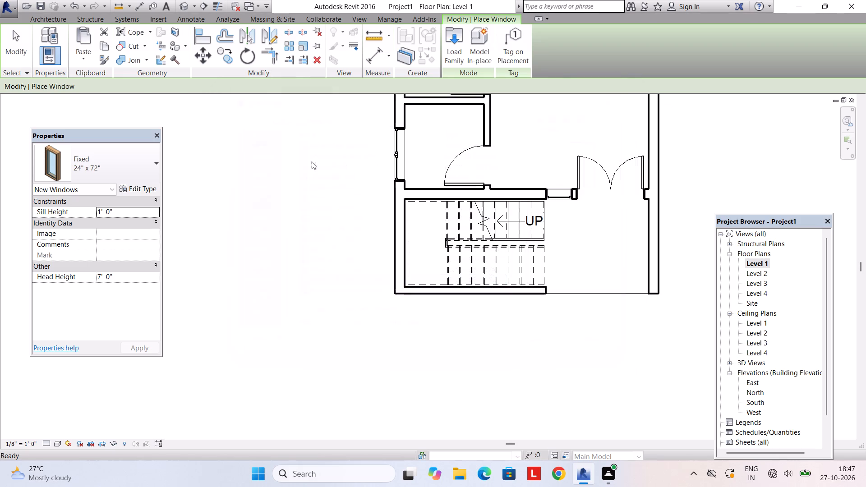
Duplicate the Fixed window type as 4' with height 5', width 4' and default sill height 2'.
{"action": "left_click", "coordinate": [143, 188]}
{"action": "left_click", "coordinate": [507, 107]}
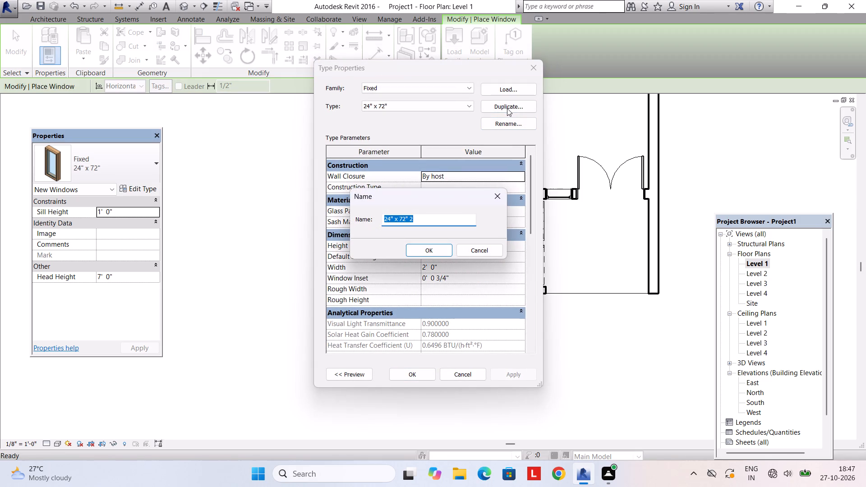
{"action": "type", "text": "4'"}
{"action": "key", "text": "Return"}
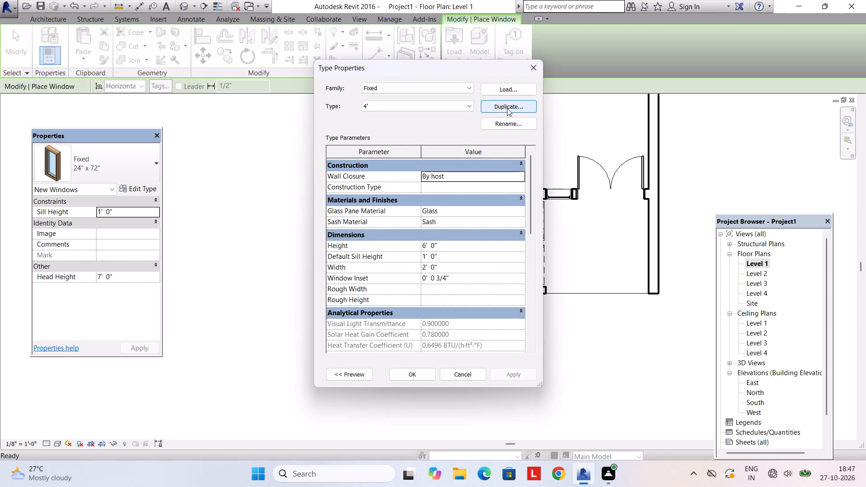
{"action": "left_click", "coordinate": [474, 246]}
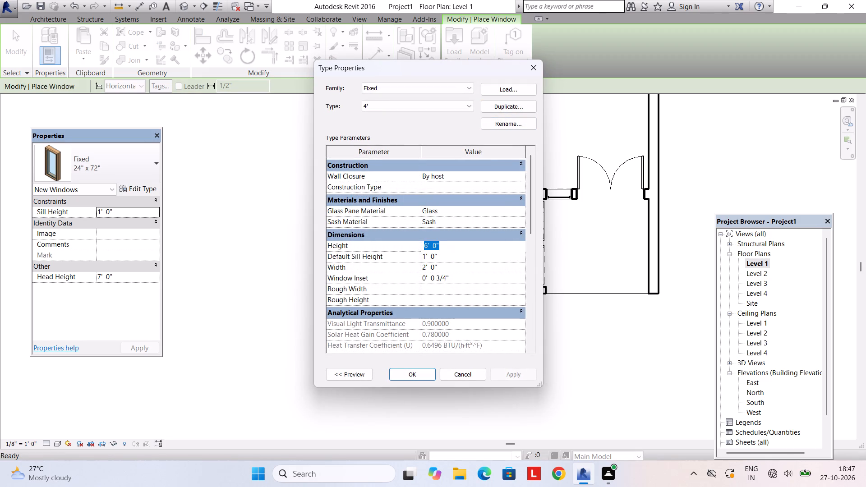
{"action": "type", "text": "5'"}
{"action": "key", "text": "Return"}
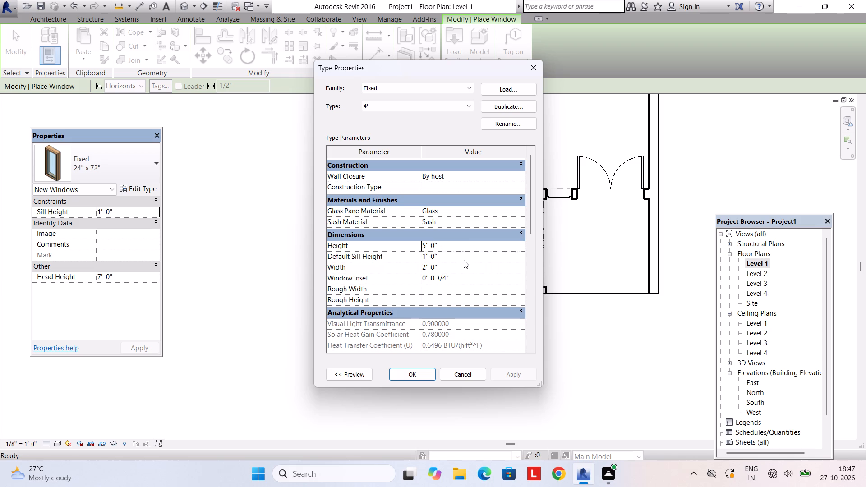
{"action": "left_click", "coordinate": [463, 264]}
{"action": "type", "text": "4'"}
{"action": "key", "text": "Return"}
{"action": "left_click", "coordinate": [458, 257]}
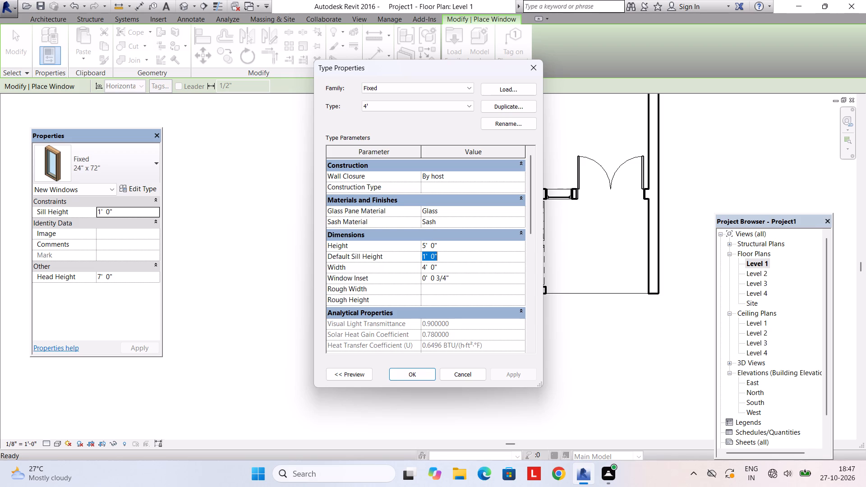
{"action": "type", "text": "2'"}
{"action": "key", "text": "Return"}
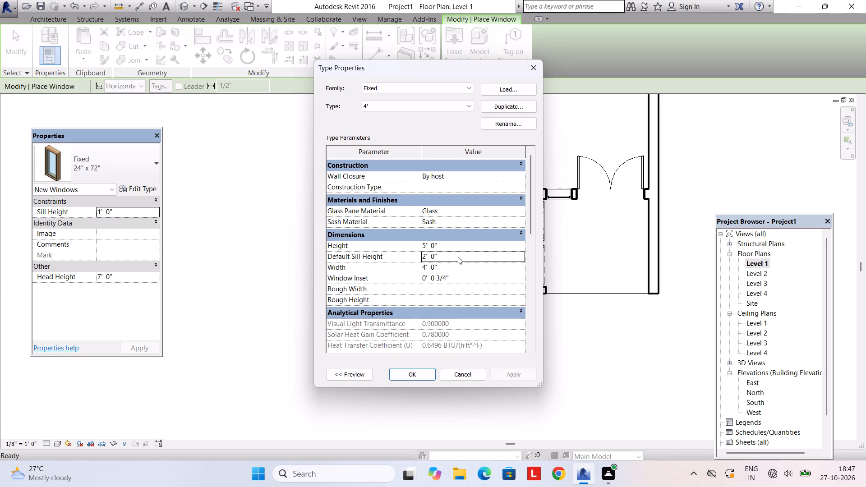
{"action": "left_click", "coordinate": [410, 372]}
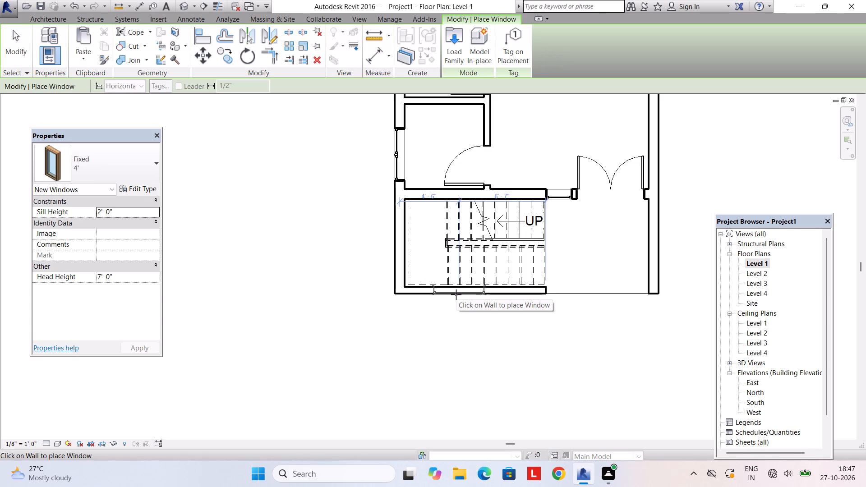
Place a 4' fixed window in the Level 1 front stair wall, centred about 4'-6" from the outer side wall.
{"action": "left_click", "coordinate": [456, 294]}
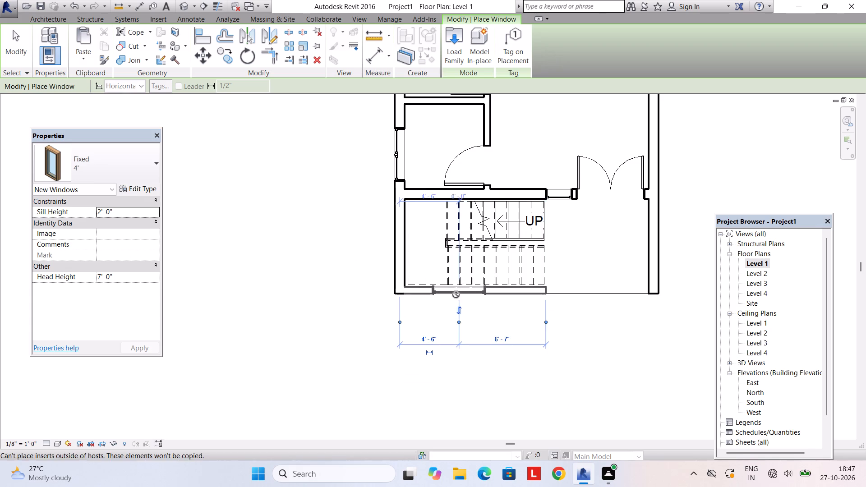
{"action": "key", "text": "Escape"}
{"action": "key", "text": "Escape"}
Examine the new stair window against the neighbouring window and doors on the building's front in 3D.
{"action": "left_click", "coordinate": [359, 20]}
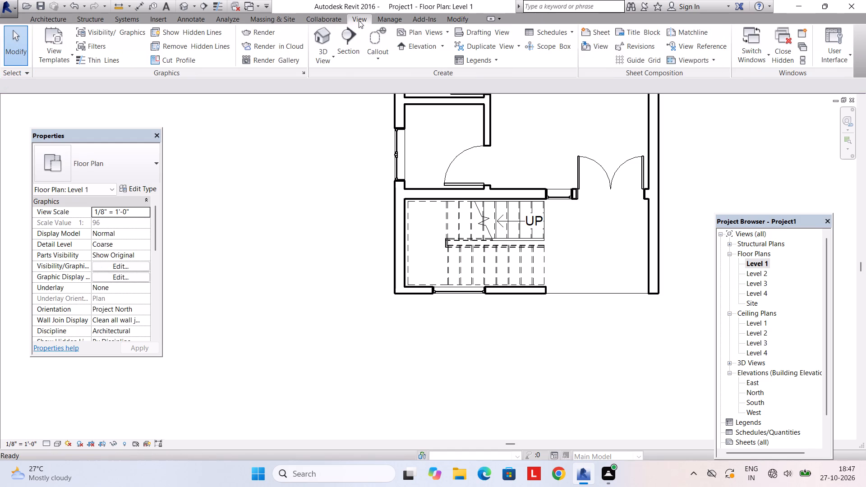
{"action": "left_click", "coordinate": [326, 36]}
{"action": "scroll", "coordinate": [382, 262], "scroll_direction": "down", "scroll_amount": 1}
{"action": "scroll", "coordinate": [362, 285], "scroll_direction": "up", "scroll_amount": 2}
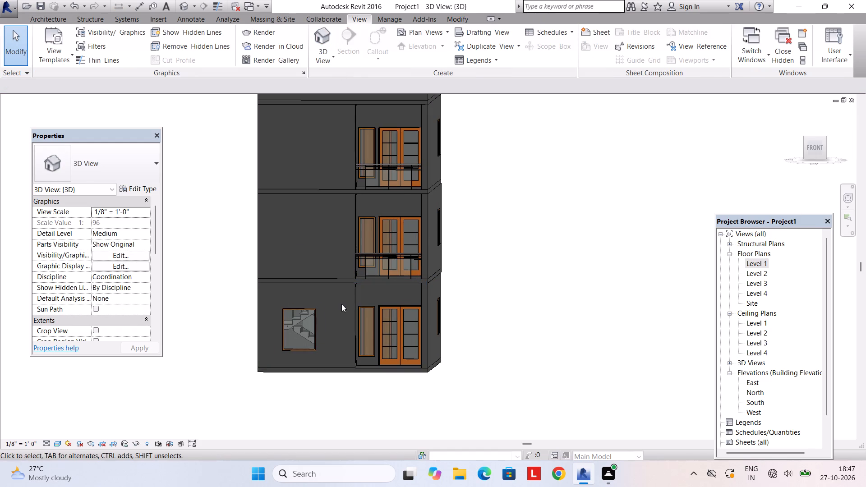
{"action": "middle_click_drag", "start_coordinate": [341, 304], "coordinate": [351, 304], "text": "shift"}
{"action": "scroll", "coordinate": [331, 317], "scroll_direction": "up", "scroll_amount": 4}
{"action": "middle_click_drag", "start_coordinate": [329, 315], "coordinate": [324, 308], "text": "shift"}
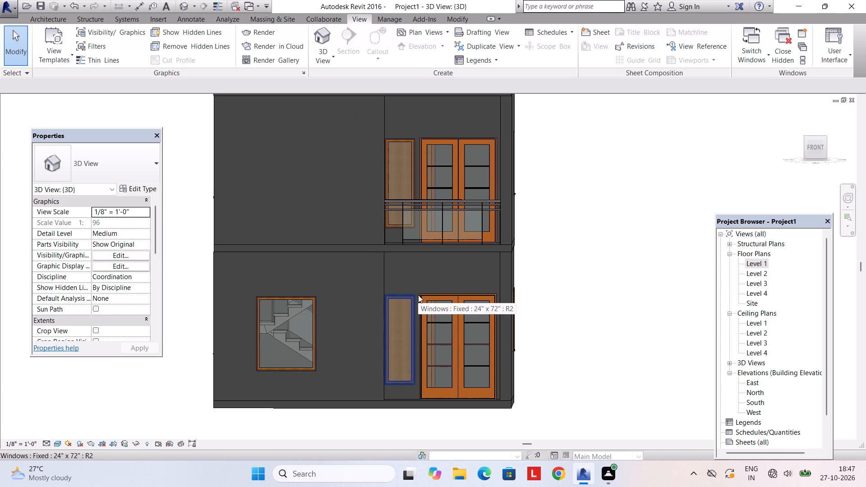
{"action": "scroll", "coordinate": [427, 294], "scroll_direction": "down", "scroll_amount": 3}
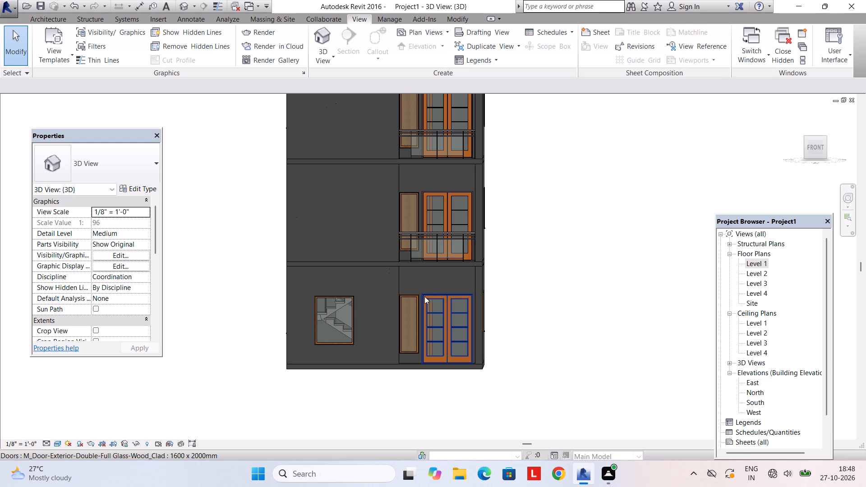
{"action": "scroll", "coordinate": [341, 294], "scroll_direction": "up", "scroll_amount": 3}
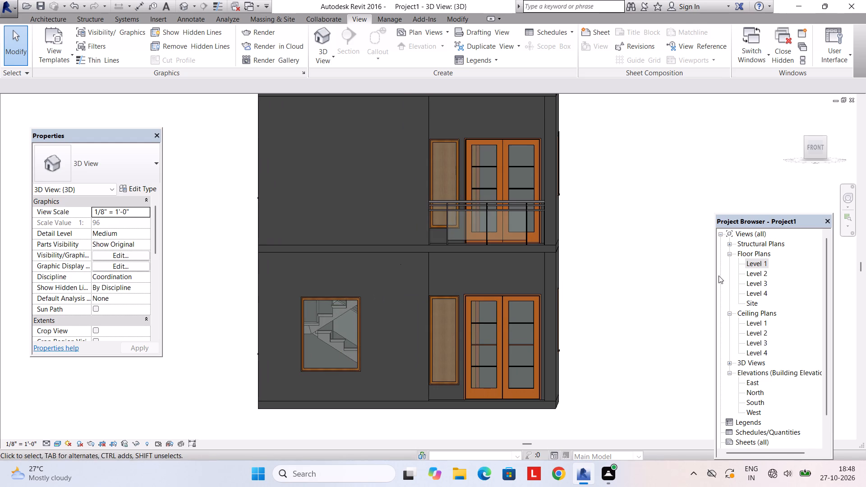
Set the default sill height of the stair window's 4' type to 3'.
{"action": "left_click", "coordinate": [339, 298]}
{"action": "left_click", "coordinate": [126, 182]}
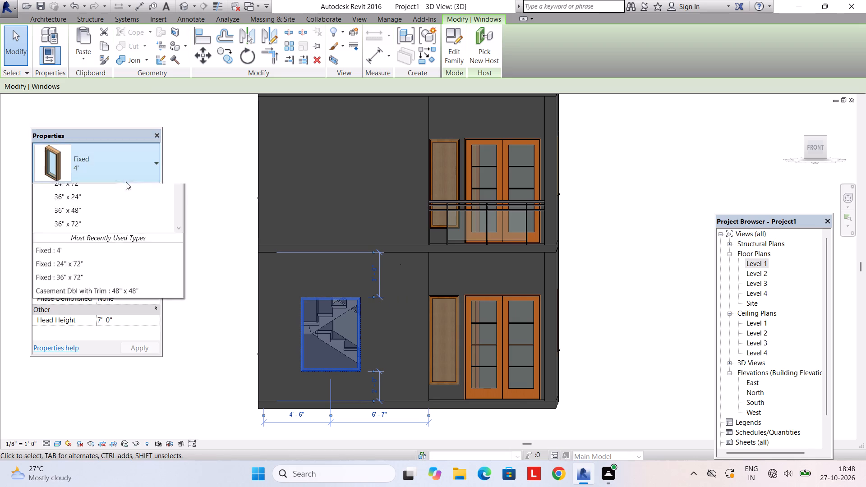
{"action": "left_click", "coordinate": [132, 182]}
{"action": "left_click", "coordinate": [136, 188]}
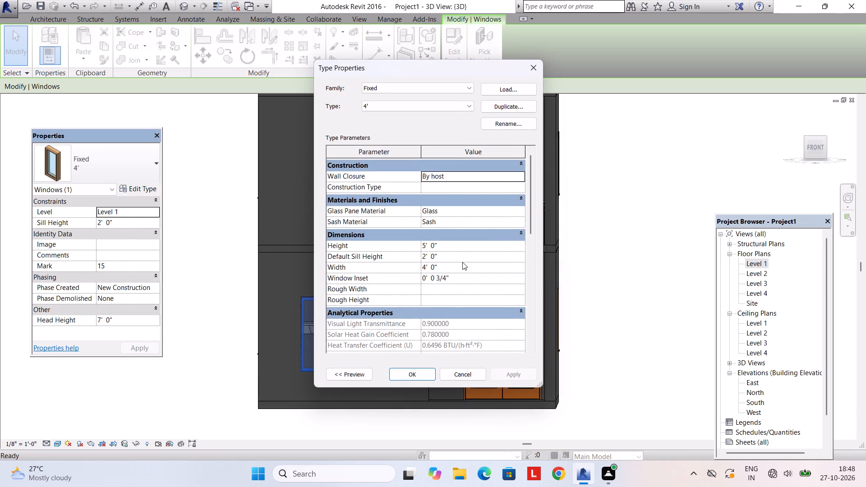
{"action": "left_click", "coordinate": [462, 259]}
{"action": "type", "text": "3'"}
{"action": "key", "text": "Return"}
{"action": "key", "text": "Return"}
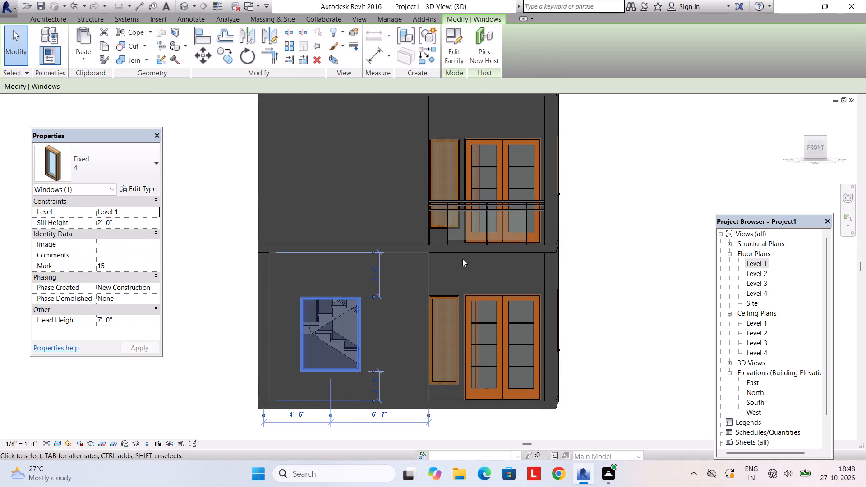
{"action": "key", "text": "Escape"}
Set the default sill height of the stair window's 4' type to 4'.
{"action": "scroll", "coordinate": [443, 280], "scroll_direction": "down", "scroll_amount": 3}
{"action": "scroll", "coordinate": [438, 285], "scroll_direction": "up", "scroll_amount": 2}
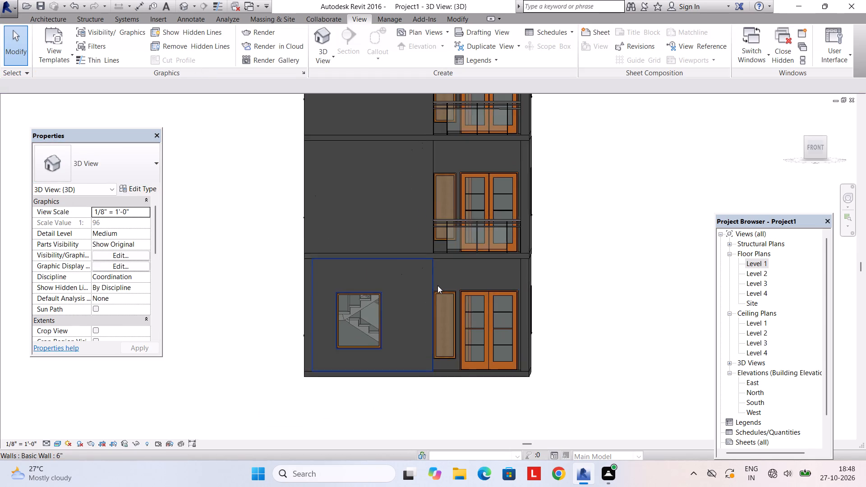
{"action": "scroll", "coordinate": [436, 287], "scroll_direction": "down", "scroll_amount": 1}
{"action": "middle_click_drag", "start_coordinate": [415, 308], "coordinate": [424, 322]}
{"action": "middle_click_drag", "start_coordinate": [424, 322], "coordinate": [424, 338], "text": "shift"}
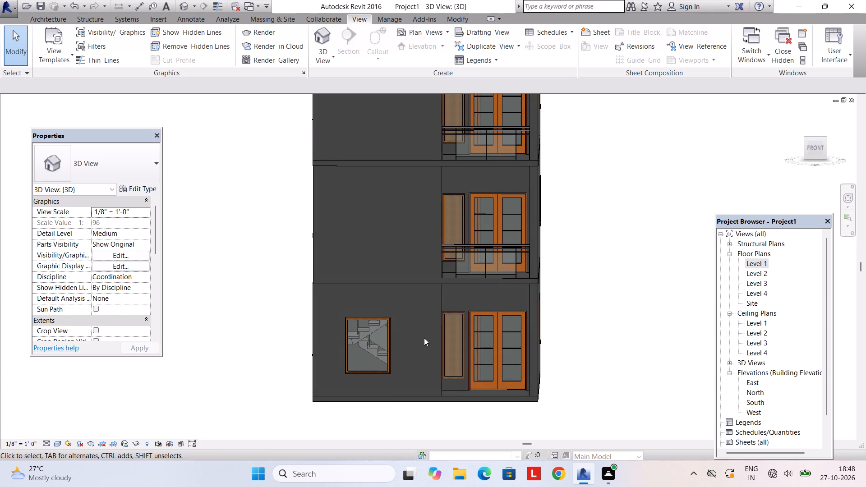
{"action": "left_click", "coordinate": [381, 315]}
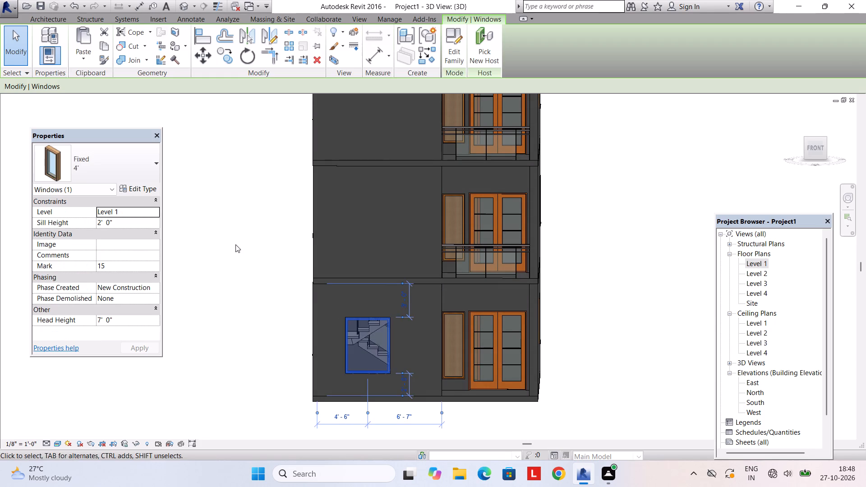
{"action": "left_click", "coordinate": [151, 192]}
{"action": "left_click", "coordinate": [457, 257]}
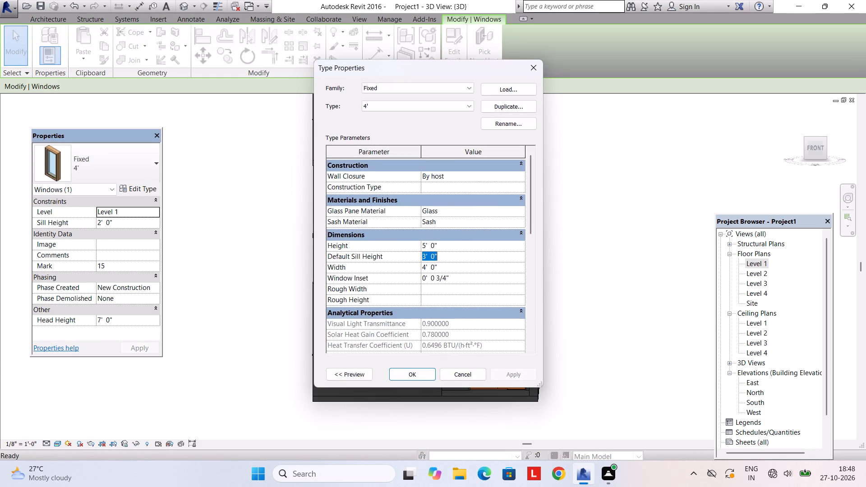
{"action": "type", "text": "4'"}
{"action": "key", "text": "Return"}
{"action": "key", "text": "Return"}
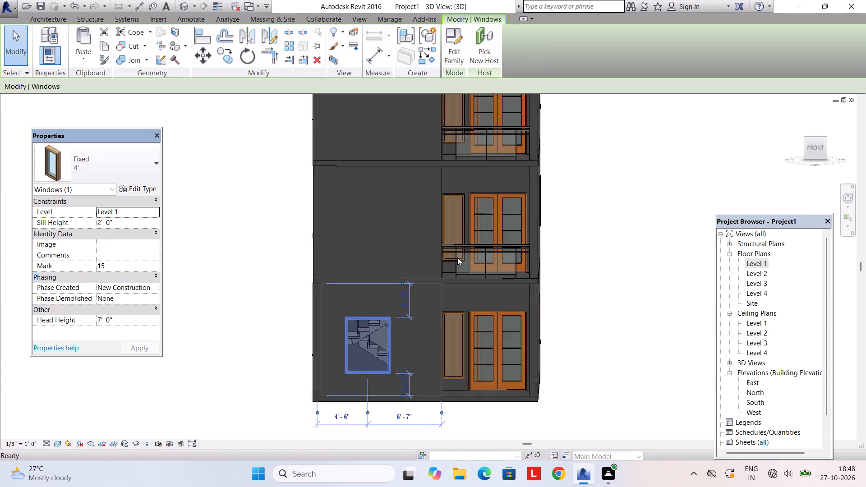
{"action": "key", "text": "Escape"}
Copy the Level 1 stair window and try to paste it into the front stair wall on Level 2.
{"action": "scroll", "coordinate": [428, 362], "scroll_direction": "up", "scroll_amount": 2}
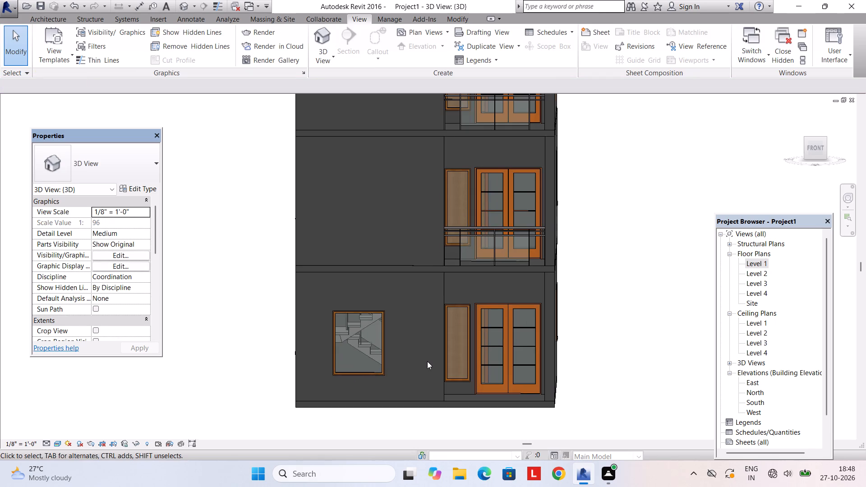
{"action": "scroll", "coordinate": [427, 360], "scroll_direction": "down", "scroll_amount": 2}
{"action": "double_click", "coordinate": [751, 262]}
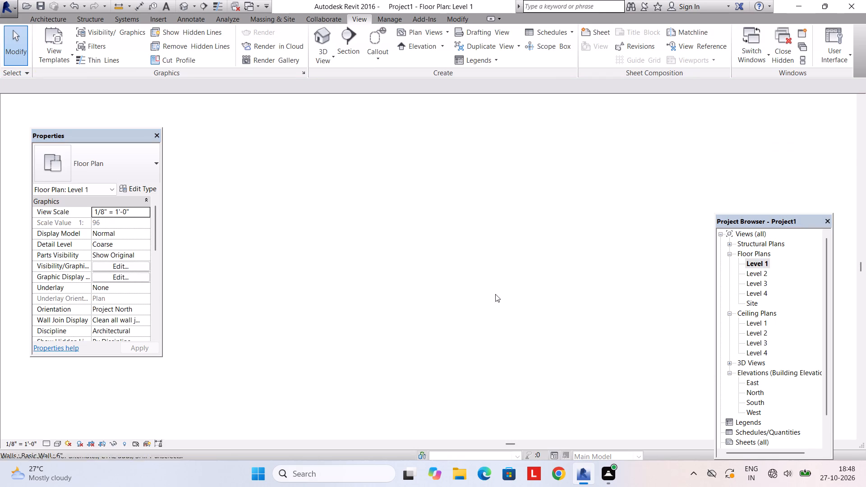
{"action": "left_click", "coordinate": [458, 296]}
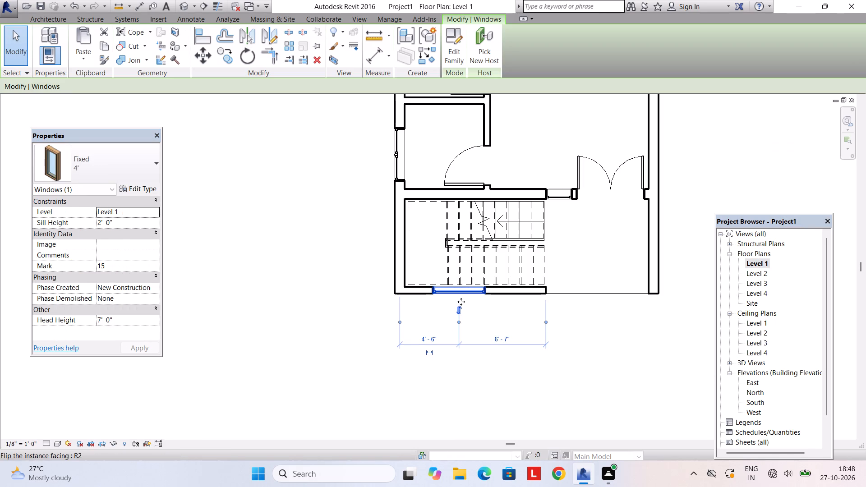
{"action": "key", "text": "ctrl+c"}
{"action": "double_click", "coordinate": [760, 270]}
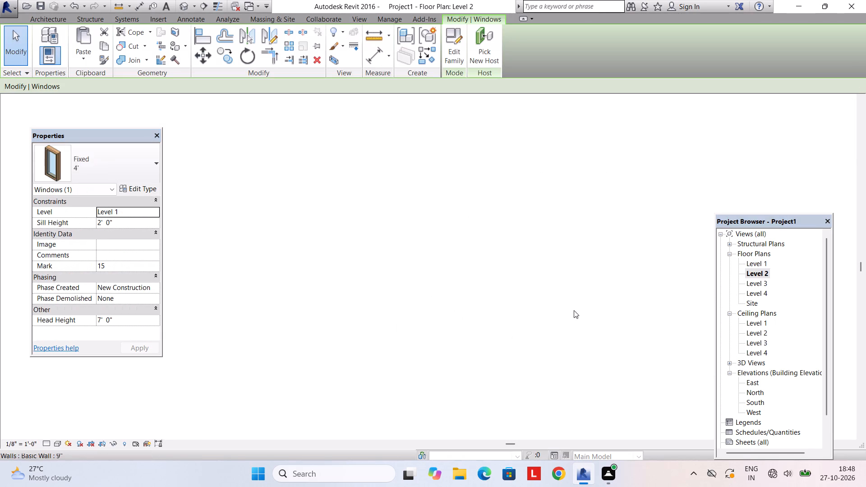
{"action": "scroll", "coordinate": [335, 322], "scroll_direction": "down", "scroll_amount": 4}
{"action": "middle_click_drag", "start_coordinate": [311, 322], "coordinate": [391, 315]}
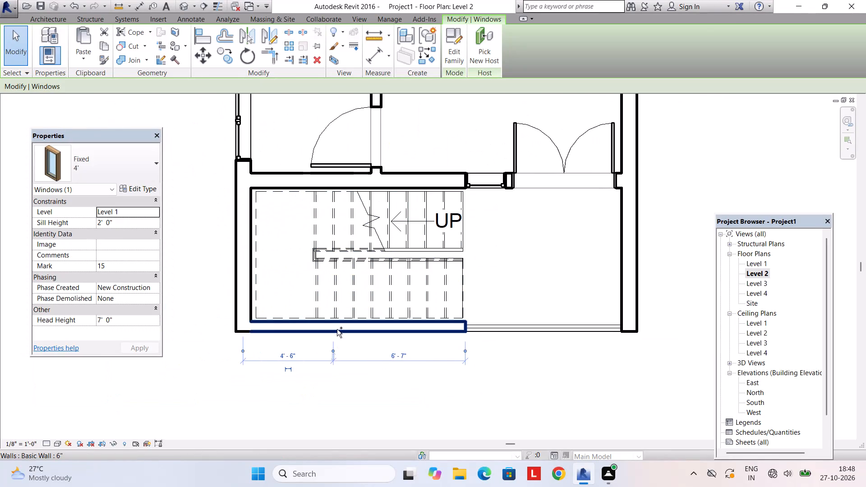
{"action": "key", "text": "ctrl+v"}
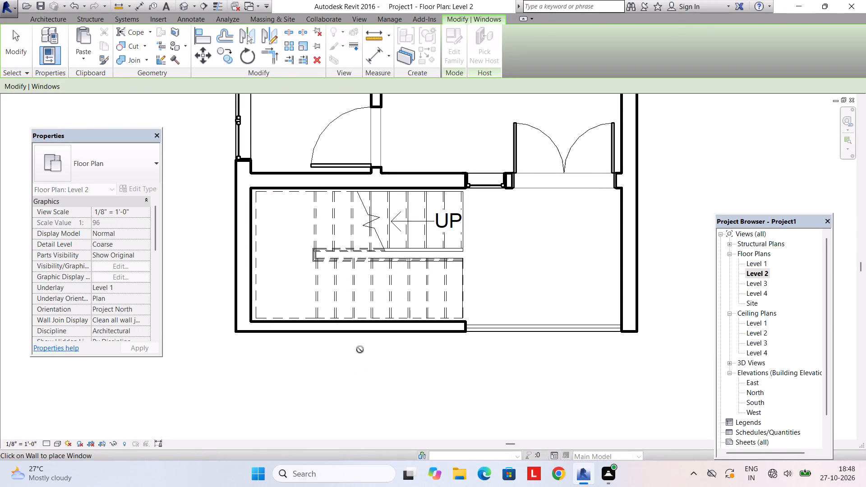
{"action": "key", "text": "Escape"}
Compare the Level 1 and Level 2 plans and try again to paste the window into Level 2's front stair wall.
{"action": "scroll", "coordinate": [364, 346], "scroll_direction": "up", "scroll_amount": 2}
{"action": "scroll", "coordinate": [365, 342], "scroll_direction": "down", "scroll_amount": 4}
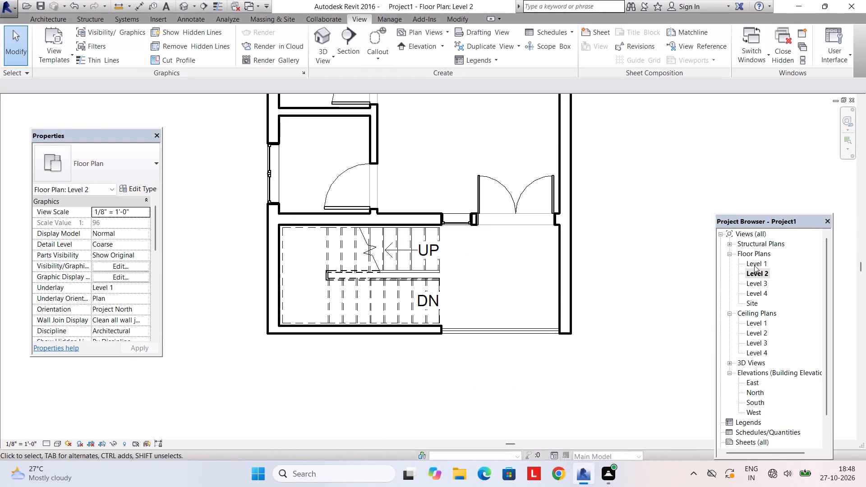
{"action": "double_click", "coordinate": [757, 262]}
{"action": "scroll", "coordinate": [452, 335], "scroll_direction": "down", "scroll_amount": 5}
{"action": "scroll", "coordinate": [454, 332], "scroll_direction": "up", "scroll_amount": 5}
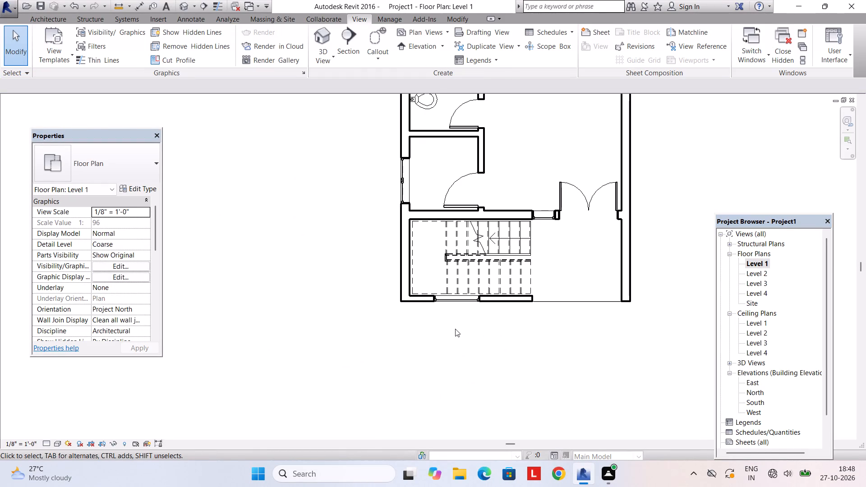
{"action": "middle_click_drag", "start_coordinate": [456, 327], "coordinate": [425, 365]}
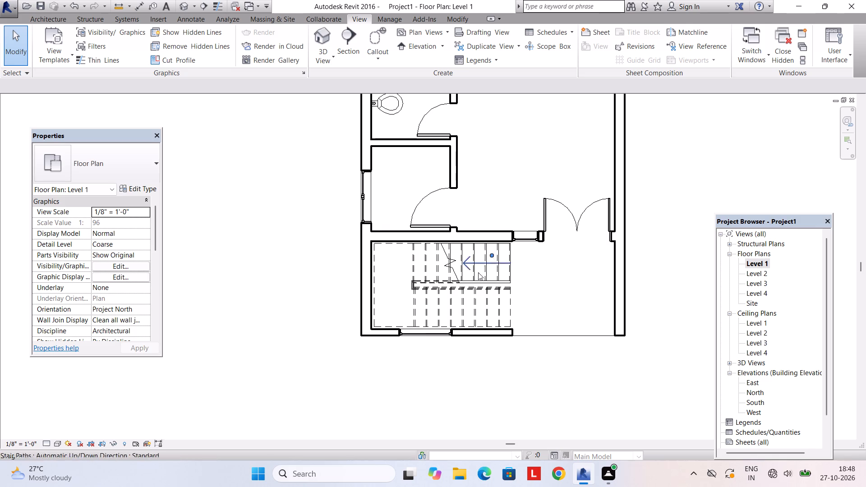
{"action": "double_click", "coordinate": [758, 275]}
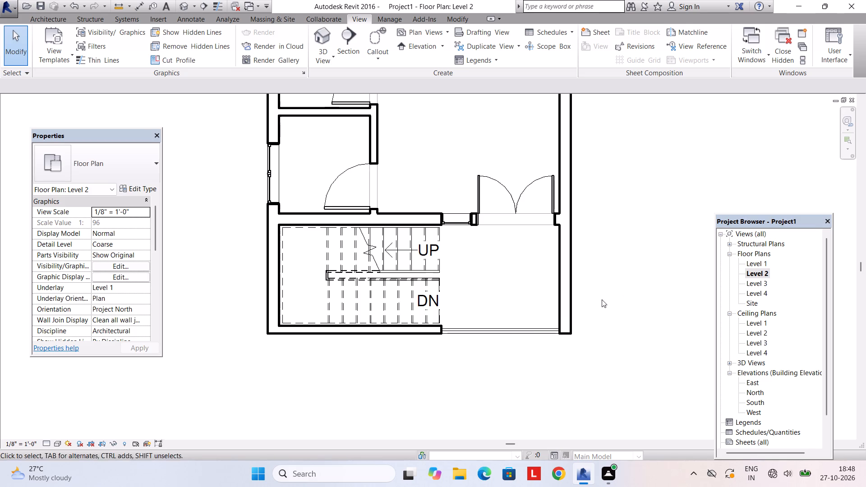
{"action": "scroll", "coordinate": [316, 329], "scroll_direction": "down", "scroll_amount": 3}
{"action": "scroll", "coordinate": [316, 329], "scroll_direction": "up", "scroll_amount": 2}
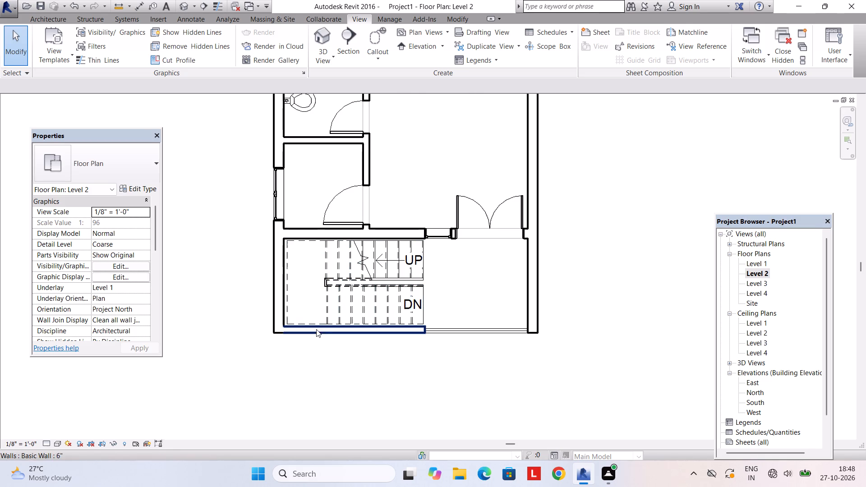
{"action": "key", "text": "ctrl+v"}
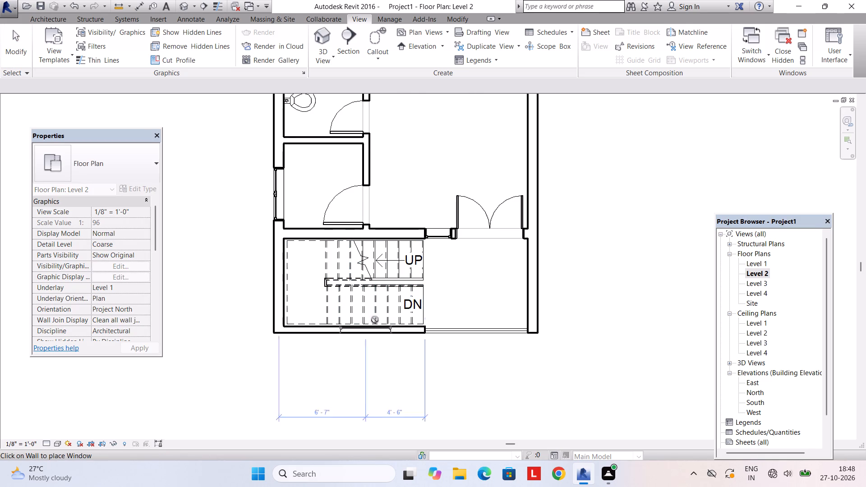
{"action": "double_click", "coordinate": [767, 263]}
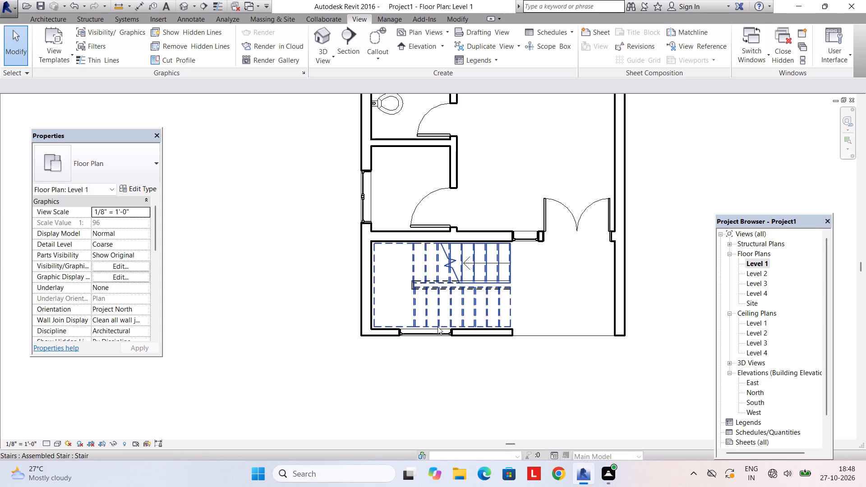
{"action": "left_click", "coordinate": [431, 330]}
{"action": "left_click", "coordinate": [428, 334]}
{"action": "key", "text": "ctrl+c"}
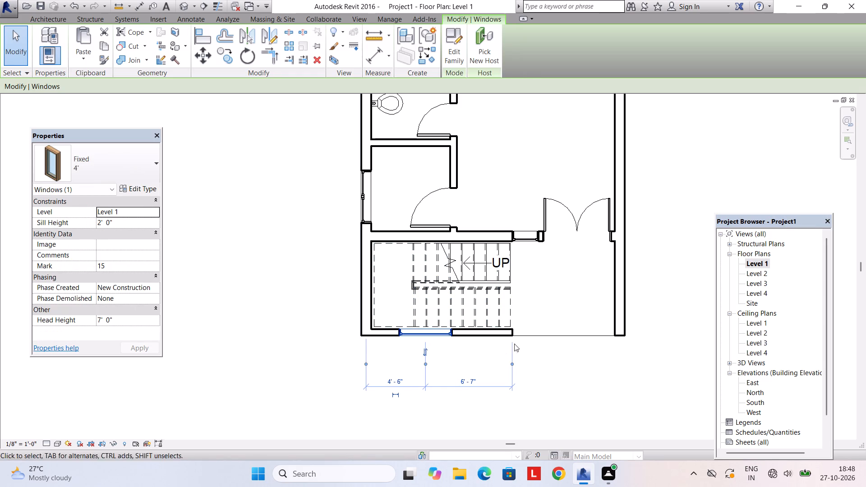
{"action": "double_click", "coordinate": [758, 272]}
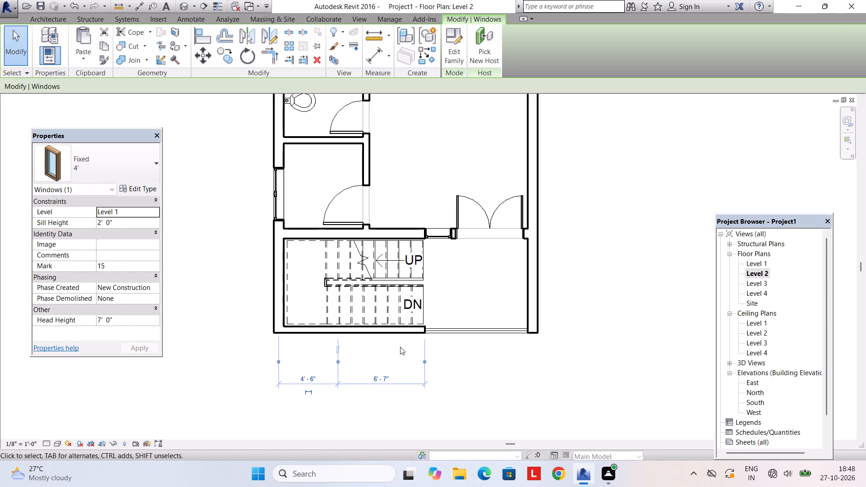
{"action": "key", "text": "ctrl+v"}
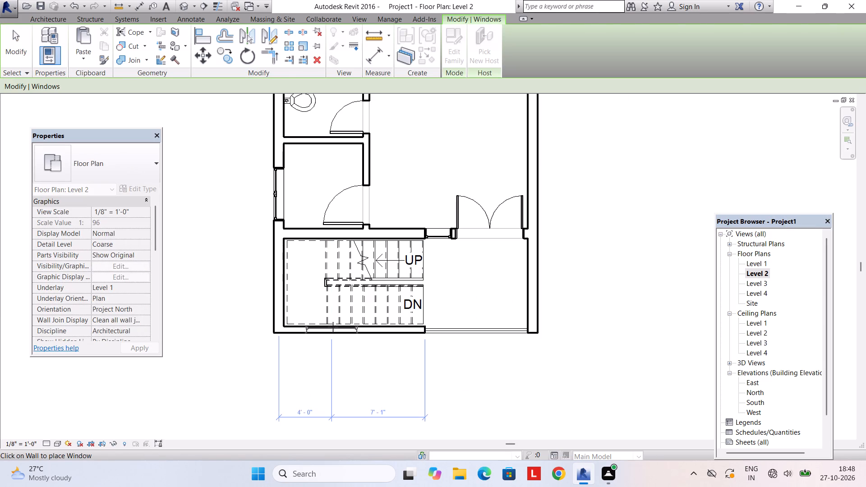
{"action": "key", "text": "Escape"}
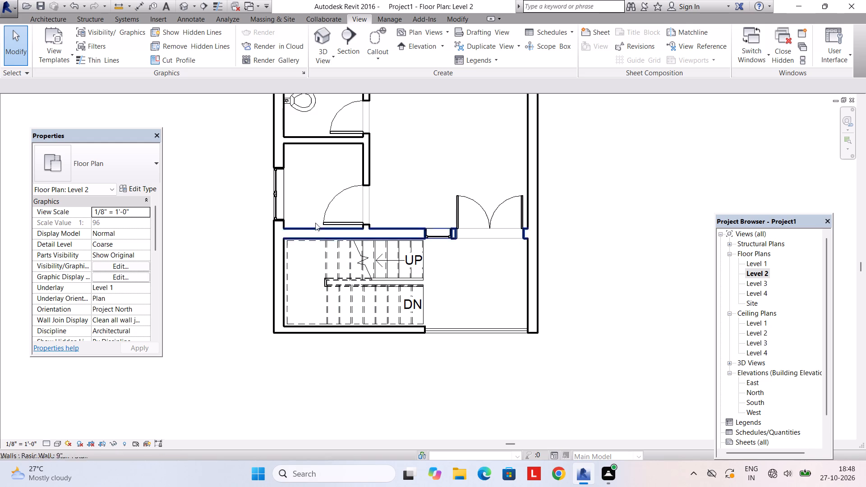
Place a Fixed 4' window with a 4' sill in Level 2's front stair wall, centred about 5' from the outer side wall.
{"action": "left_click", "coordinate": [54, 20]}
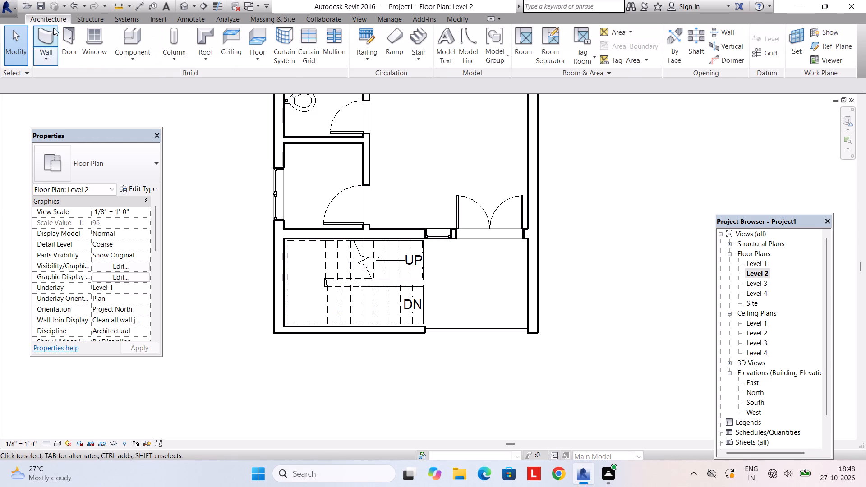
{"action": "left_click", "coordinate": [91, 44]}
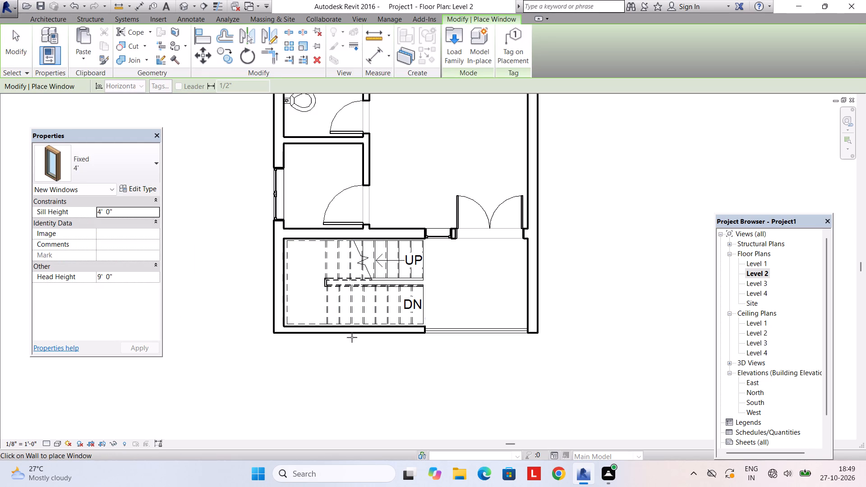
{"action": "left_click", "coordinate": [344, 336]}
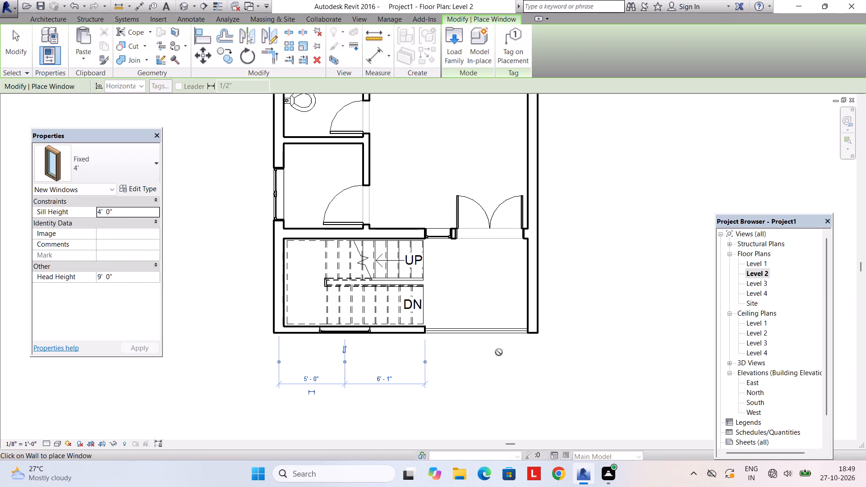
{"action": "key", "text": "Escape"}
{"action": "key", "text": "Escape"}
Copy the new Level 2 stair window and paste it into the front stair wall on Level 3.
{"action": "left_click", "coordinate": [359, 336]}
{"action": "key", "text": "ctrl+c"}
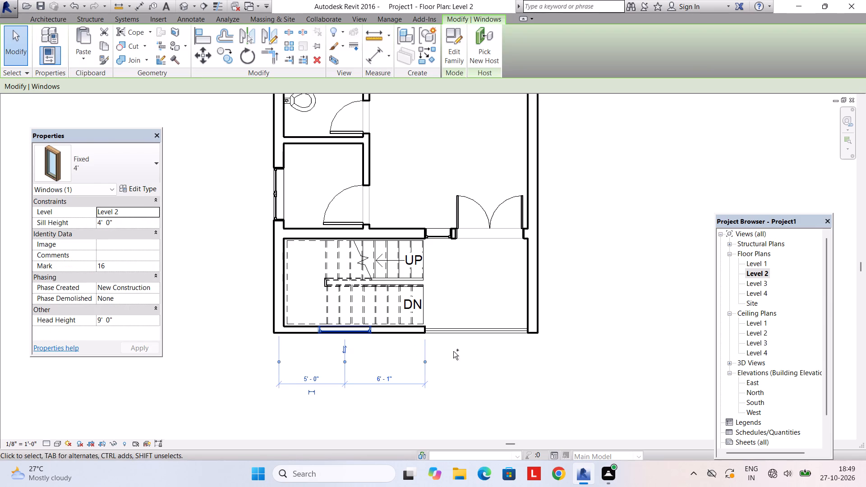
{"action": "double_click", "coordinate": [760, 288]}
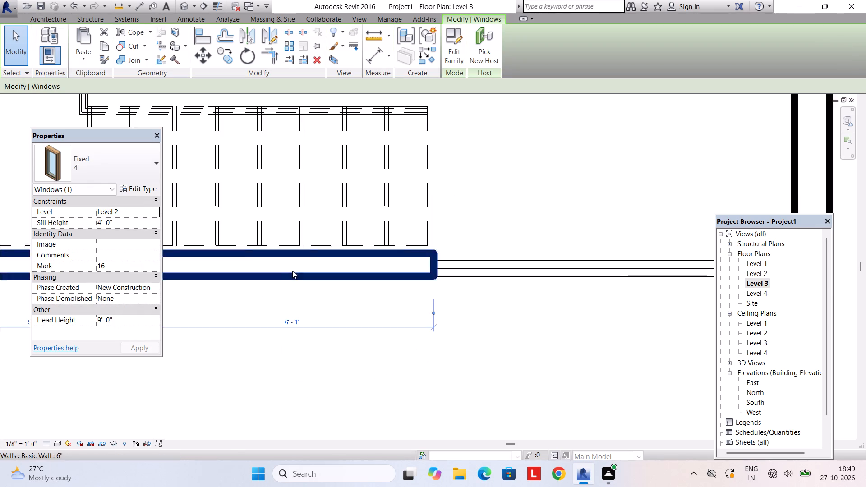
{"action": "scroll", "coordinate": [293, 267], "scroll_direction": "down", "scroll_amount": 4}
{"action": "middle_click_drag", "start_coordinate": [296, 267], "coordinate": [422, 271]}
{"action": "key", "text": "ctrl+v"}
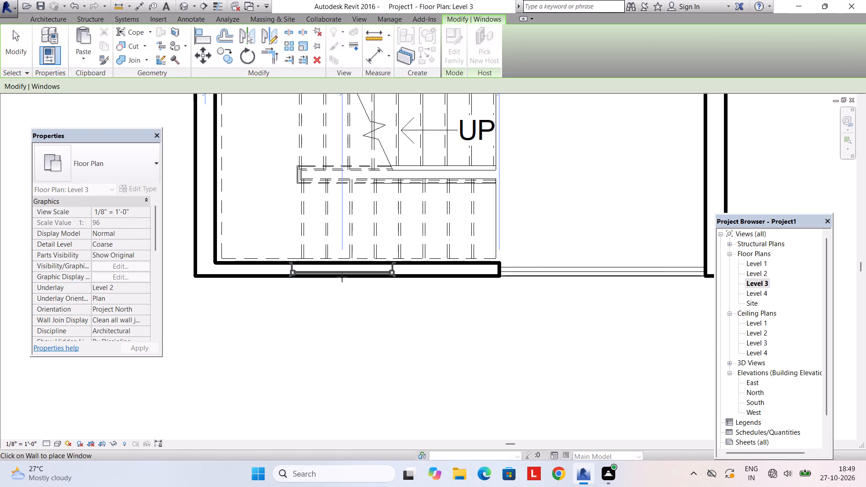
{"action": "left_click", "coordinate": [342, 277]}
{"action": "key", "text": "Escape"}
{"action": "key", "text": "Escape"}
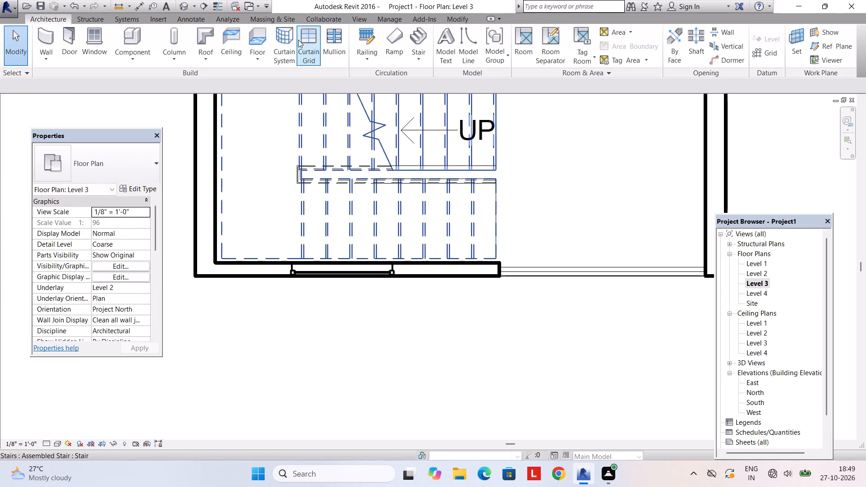
From the 3D front view, select the Level 2 and Level 3 stair windows and set their type's default sill height to 2'.
{"action": "left_click", "coordinate": [355, 24]}
{"action": "left_click", "coordinate": [331, 30]}
{"action": "scroll", "coordinate": [369, 151], "scroll_direction": "down", "scroll_amount": 4}
{"action": "scroll", "coordinate": [380, 180], "scroll_direction": "up", "scroll_amount": 1}
{"action": "scroll", "coordinate": [380, 181], "scroll_direction": "down", "scroll_amount": 3}
{"action": "scroll", "coordinate": [381, 181], "scroll_direction": "up", "scroll_amount": 1}
{"action": "middle_click_drag", "start_coordinate": [382, 183], "coordinate": [387, 195]}
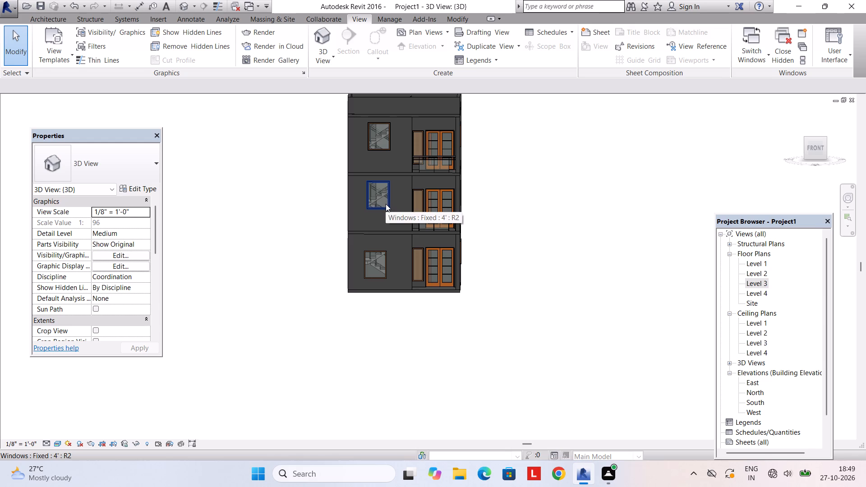
{"action": "left_click", "coordinate": [386, 204]}
{"action": "left_click", "coordinate": [384, 149], "text": "ctrl"}
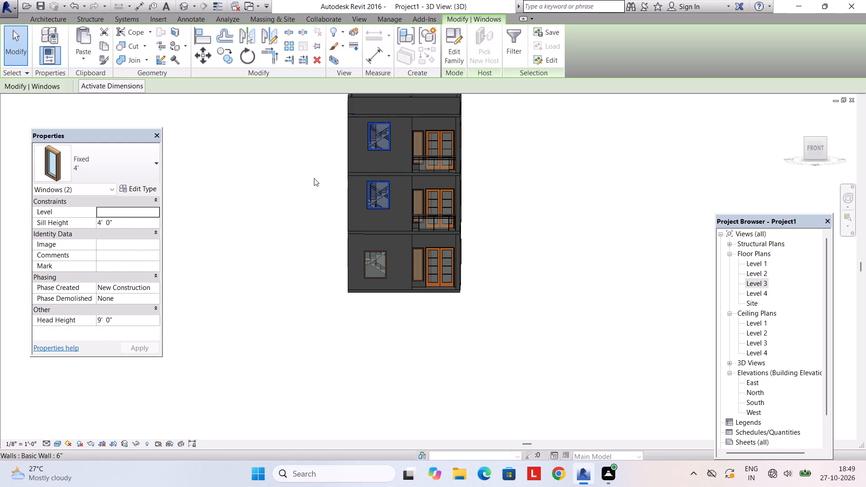
{"action": "left_click", "coordinate": [145, 186]}
{"action": "left_click", "coordinate": [458, 259]}
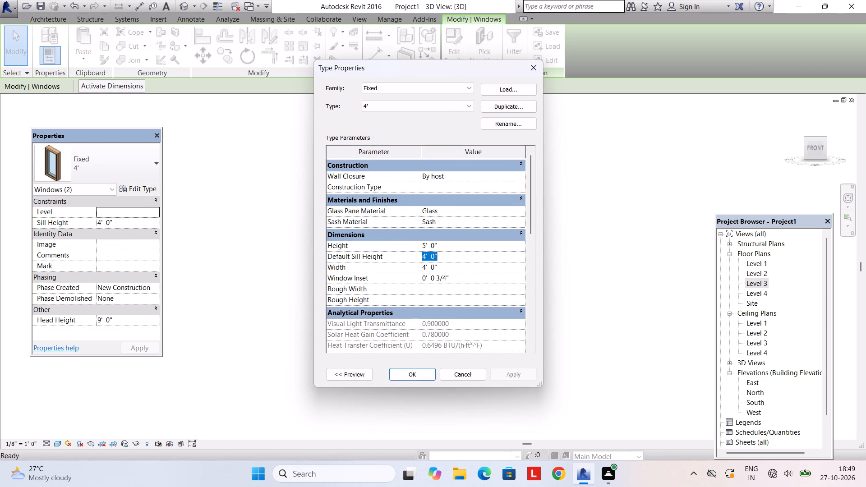
{"action": "type", "text": "2'"}
{"action": "key", "text": "Return"}
{"action": "key", "text": "Return"}
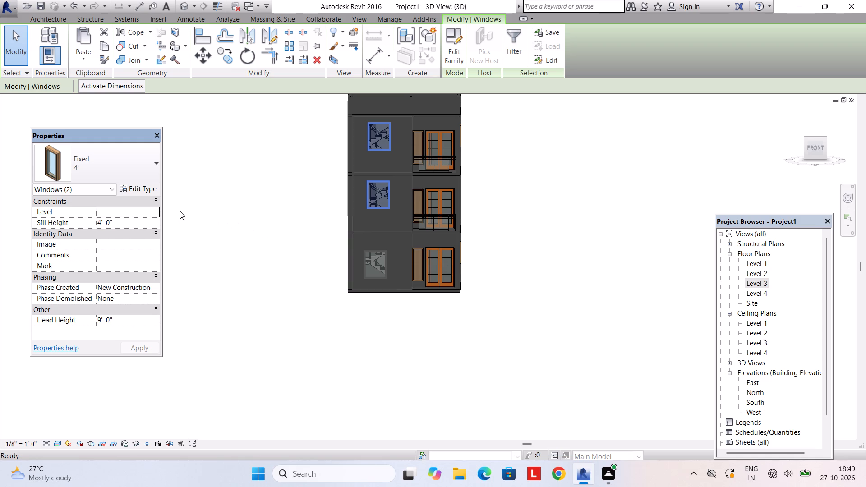
Re-enter 2' as the default sill height of the Fixed 4' window type and apply it.
{"action": "left_click", "coordinate": [147, 193]}
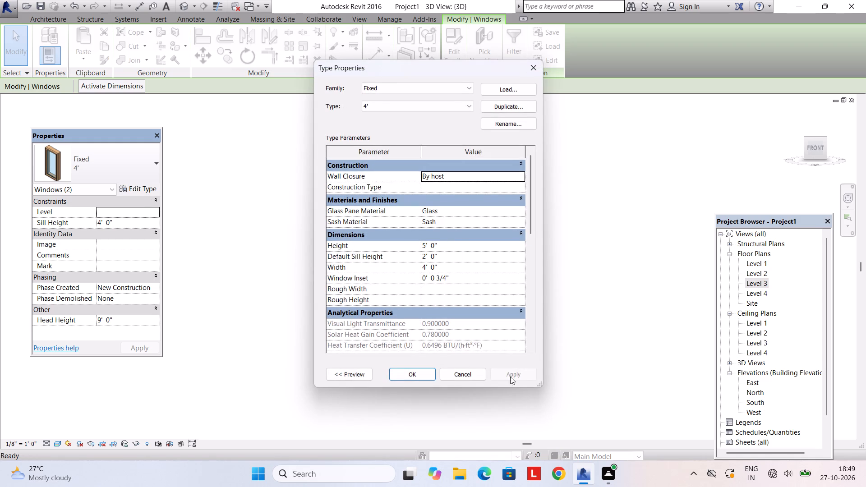
{"action": "left_click", "coordinate": [457, 259]}
{"action": "double_click", "coordinate": [457, 259]}
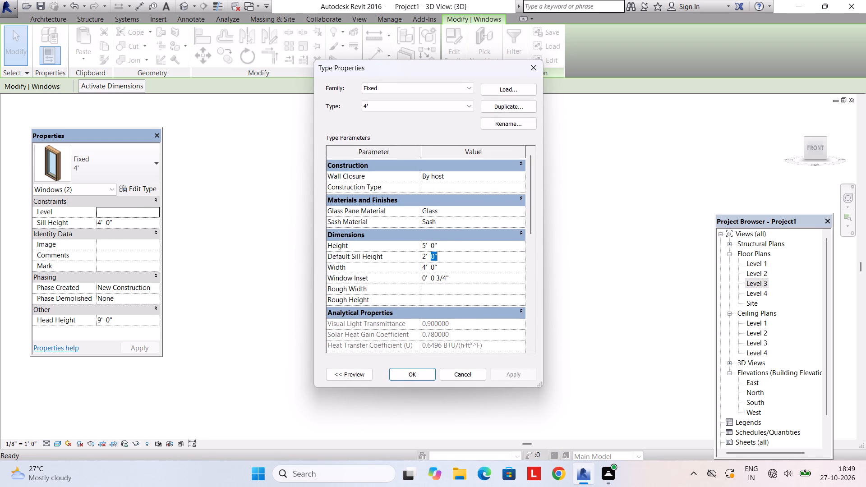
{"action": "left_click_drag", "start_coordinate": [452, 261], "coordinate": [403, 262]}
{"action": "type", "text": "2'"}
{"action": "key", "text": "Return"}
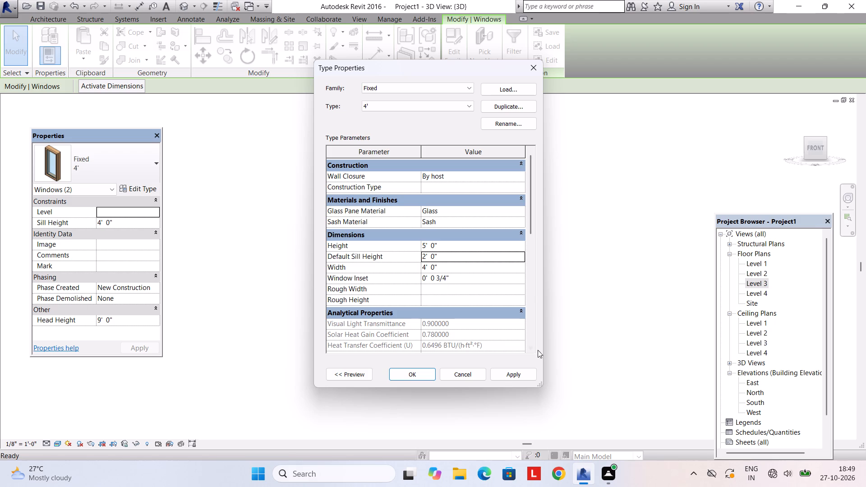
{"action": "left_click", "coordinate": [509, 378]}
{"action": "left_click", "coordinate": [425, 372]}
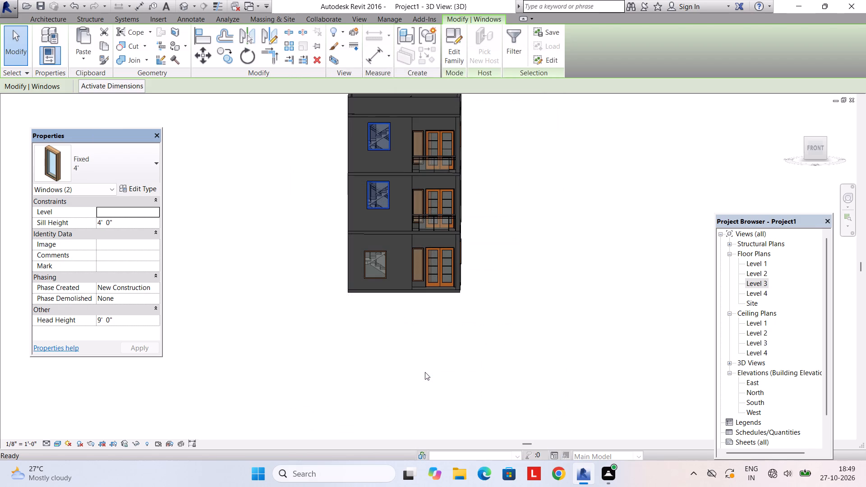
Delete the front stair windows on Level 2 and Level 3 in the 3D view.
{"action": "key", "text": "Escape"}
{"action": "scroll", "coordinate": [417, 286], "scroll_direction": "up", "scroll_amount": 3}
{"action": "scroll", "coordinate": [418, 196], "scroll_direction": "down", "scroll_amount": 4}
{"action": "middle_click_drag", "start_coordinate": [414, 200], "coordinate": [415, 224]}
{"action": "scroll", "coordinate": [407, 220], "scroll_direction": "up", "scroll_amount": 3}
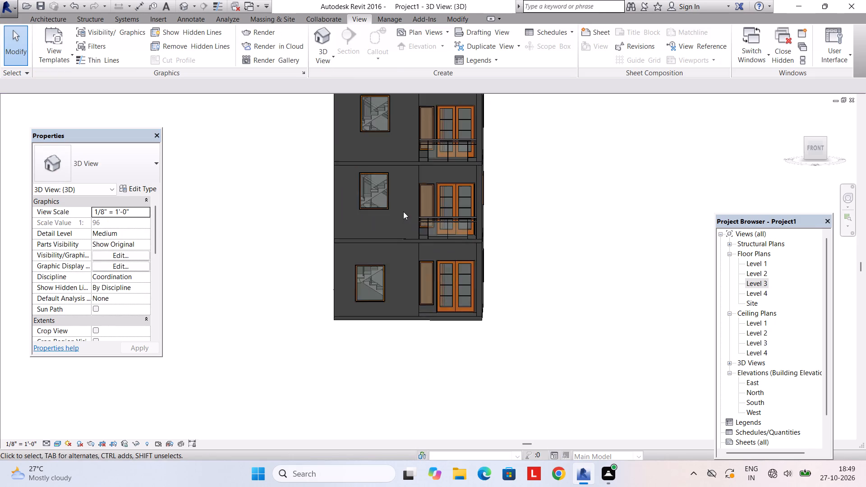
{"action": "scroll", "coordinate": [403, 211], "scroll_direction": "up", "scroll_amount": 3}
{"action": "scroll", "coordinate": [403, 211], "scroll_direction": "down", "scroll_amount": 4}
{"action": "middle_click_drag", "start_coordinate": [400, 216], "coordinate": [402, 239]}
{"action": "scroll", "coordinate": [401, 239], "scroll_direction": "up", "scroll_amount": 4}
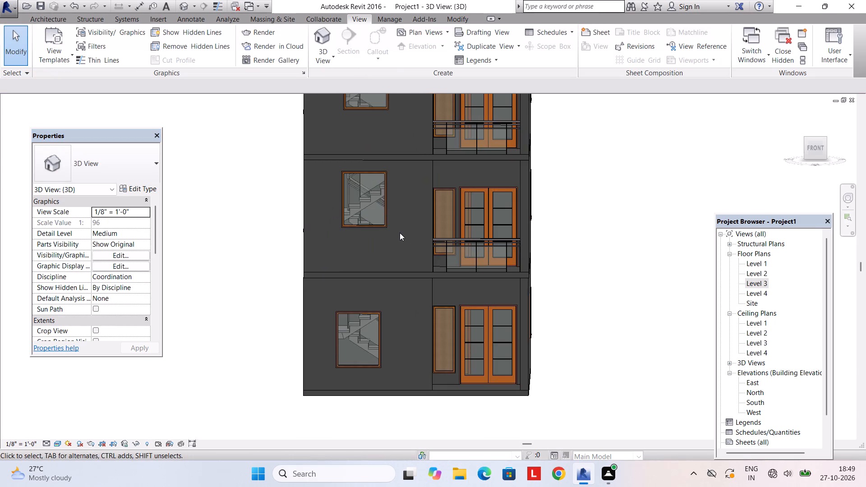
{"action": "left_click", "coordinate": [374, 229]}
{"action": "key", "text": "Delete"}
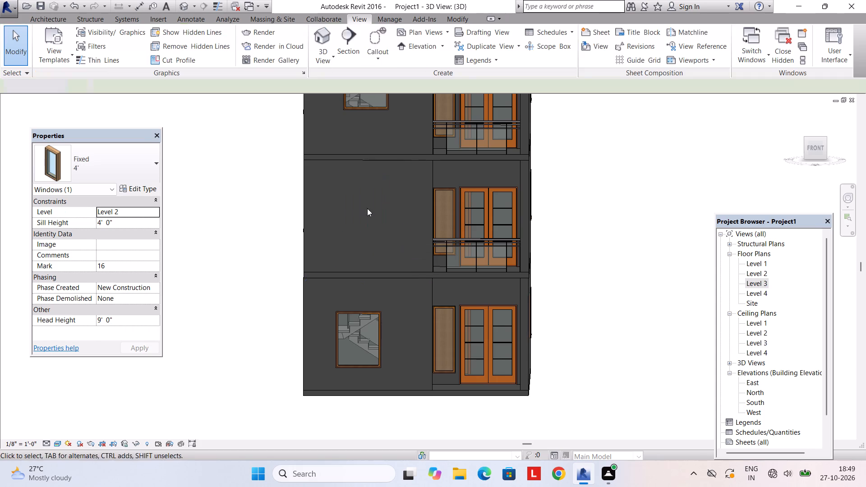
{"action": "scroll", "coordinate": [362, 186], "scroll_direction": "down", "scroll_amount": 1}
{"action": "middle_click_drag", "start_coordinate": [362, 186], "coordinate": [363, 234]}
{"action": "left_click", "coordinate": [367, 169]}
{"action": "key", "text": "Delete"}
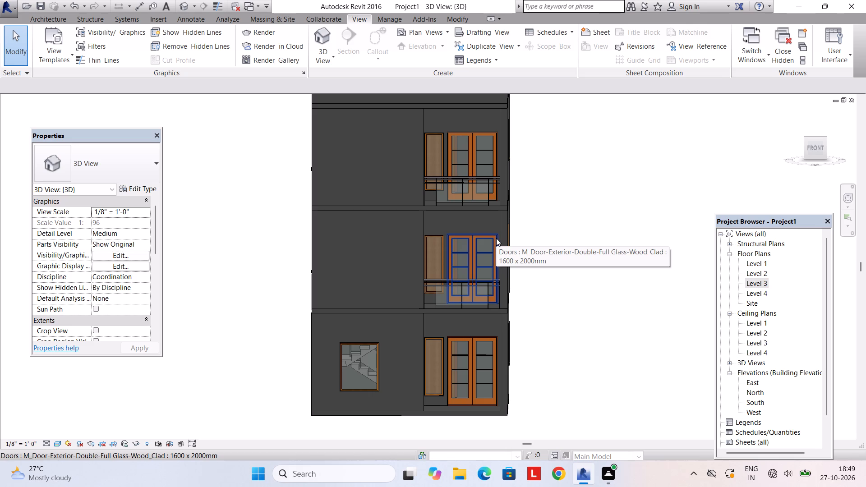
Copy the Level 1 stair window and paste it into Level 2's front stair wall, centred about 5' from the outer side wall.
{"action": "double_click", "coordinate": [750, 264]}
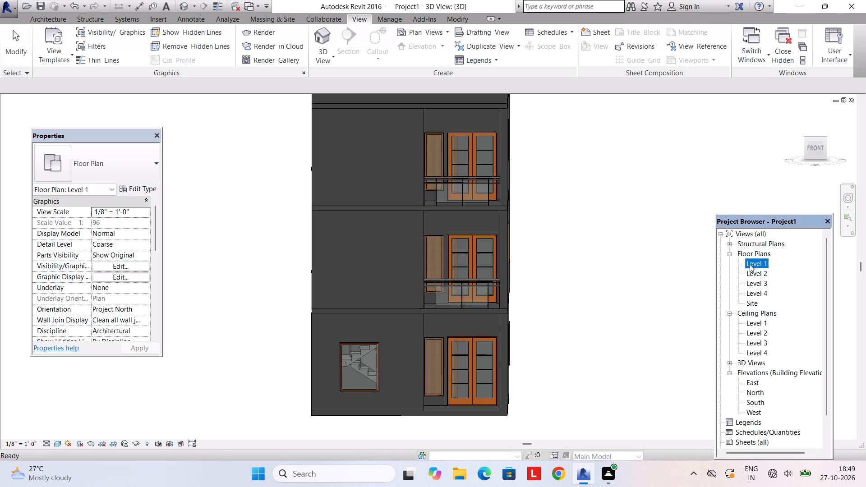
{"action": "scroll", "coordinate": [364, 322], "scroll_direction": "down", "scroll_amount": 3}
{"action": "left_click", "coordinate": [408, 334]}
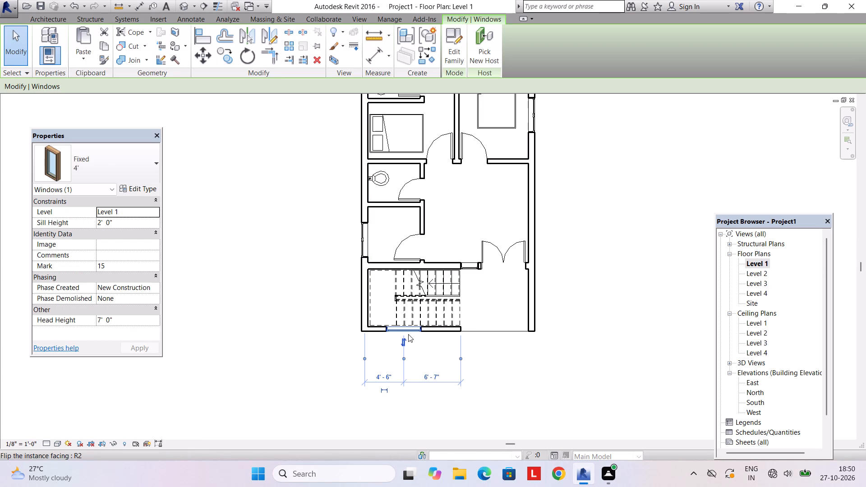
{"action": "left_click", "coordinate": [132, 185]}
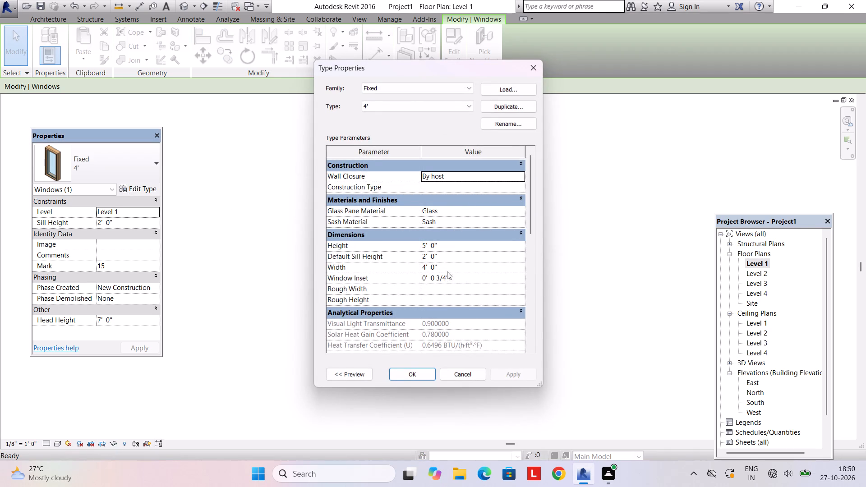
{"action": "left_click", "coordinate": [421, 368]}
{"action": "key", "text": "Escape"}
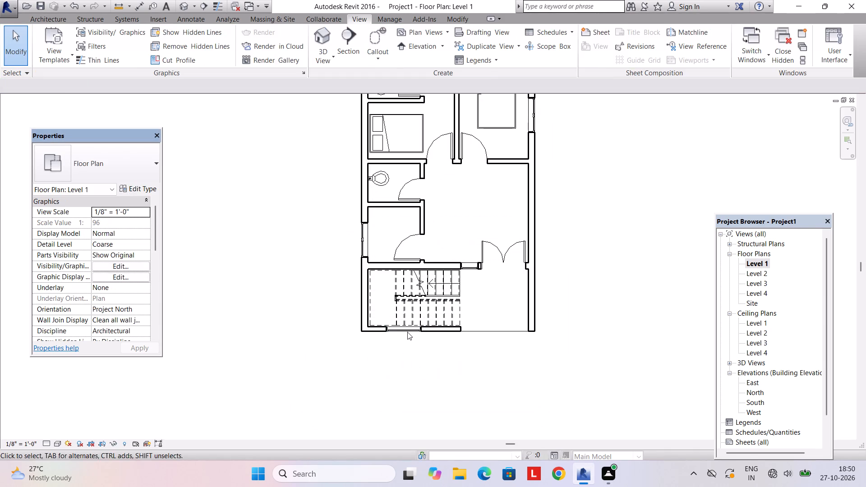
{"action": "left_click", "coordinate": [407, 331]}
{"action": "key", "text": "ctrl+c"}
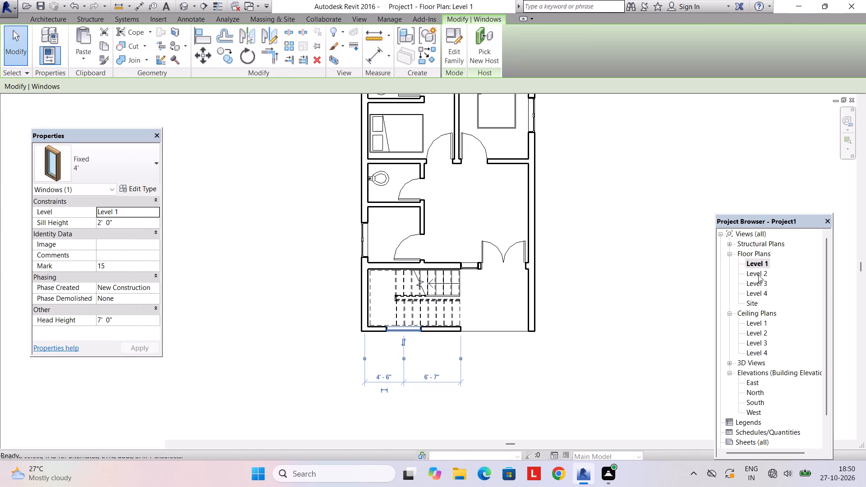
{"action": "double_click", "coordinate": [758, 275]}
{"action": "key", "text": "ctrl+v"}
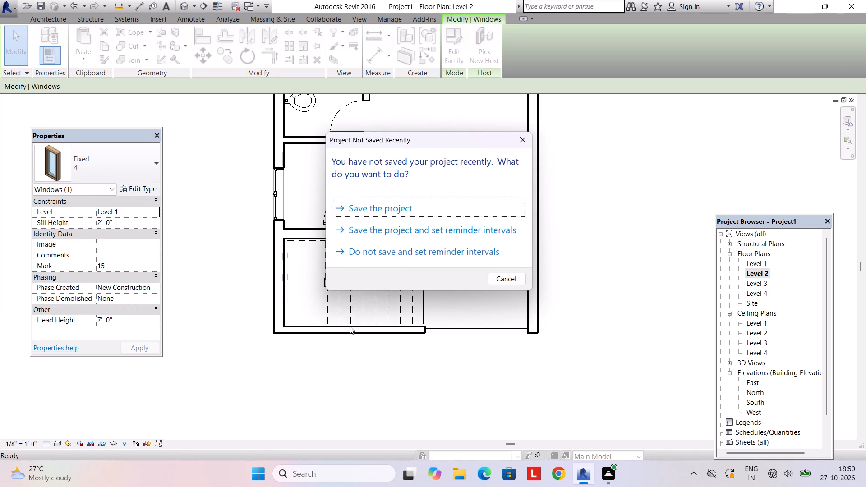
{"action": "left_click", "coordinate": [518, 137]}
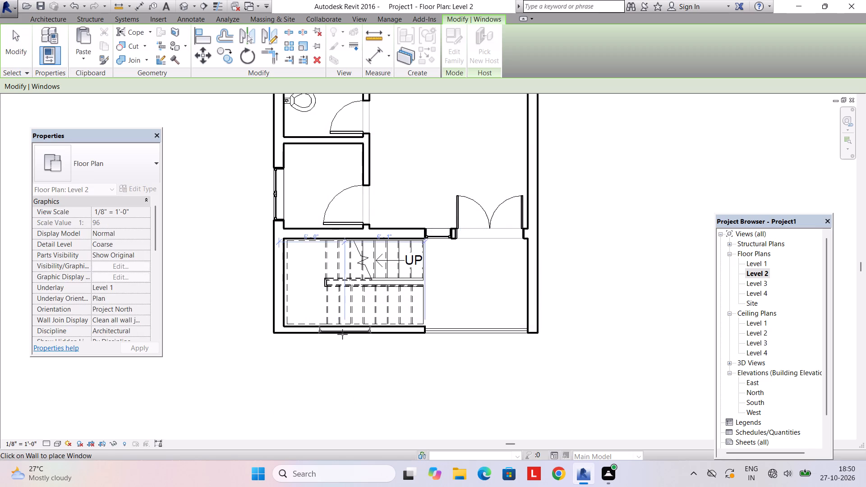
{"action": "left_click", "coordinate": [342, 334]}
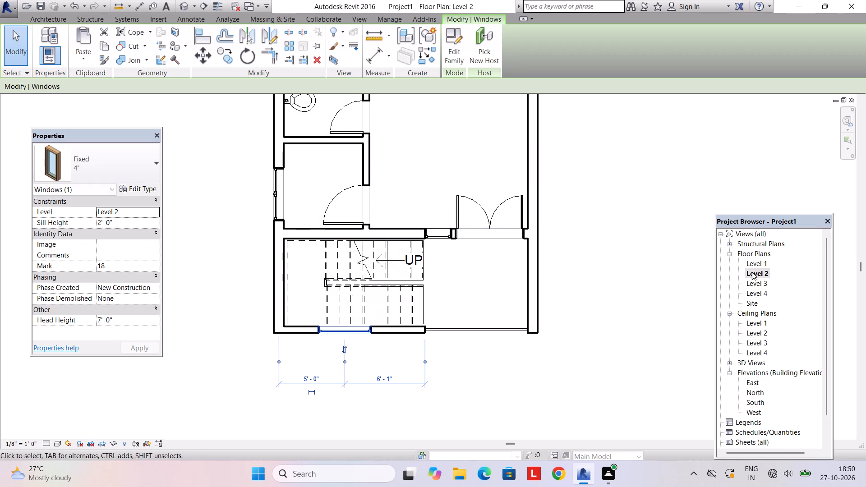
Paste the copied Level 1 stair window into the front stair wall on Level 3.
{"action": "double_click", "coordinate": [761, 283]}
{"action": "key", "text": "ctrl+v"}
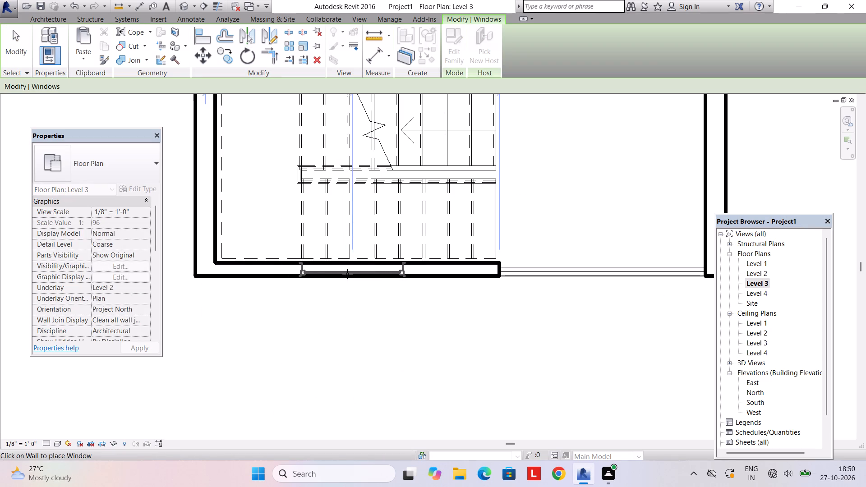
{"action": "left_click", "coordinate": [347, 274]}
{"action": "key", "text": "Escape"}
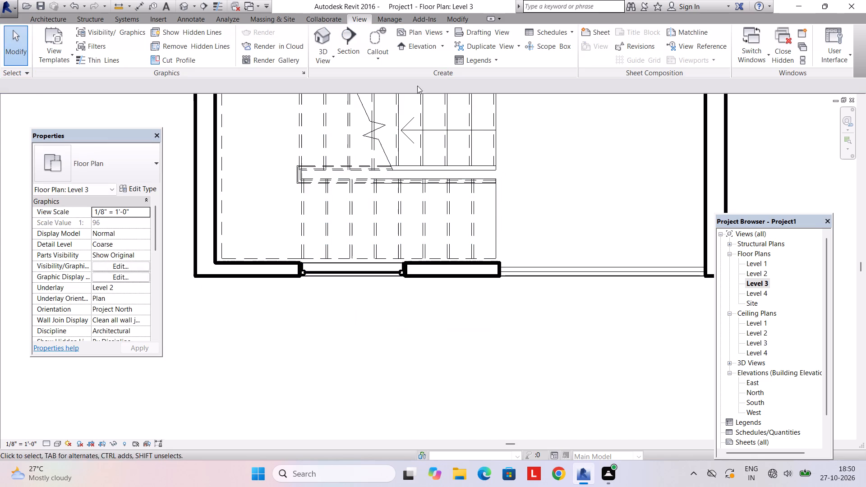
Nudge the Level 2 front stair window sideways in the 3D view to line up with the Level 1 window.
{"action": "left_click", "coordinate": [333, 54]}
{"action": "left_click", "coordinate": [339, 69]}
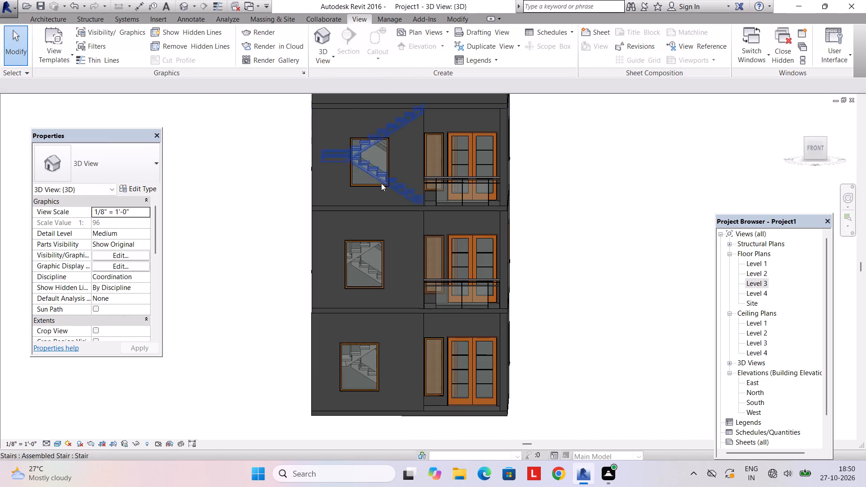
{"action": "scroll", "coordinate": [381, 192], "scroll_direction": "down", "scroll_amount": 3}
{"action": "scroll", "coordinate": [382, 240], "scroll_direction": "up", "scroll_amount": 2}
{"action": "middle_click_drag", "start_coordinate": [395, 266], "coordinate": [402, 239], "text": "shift"}
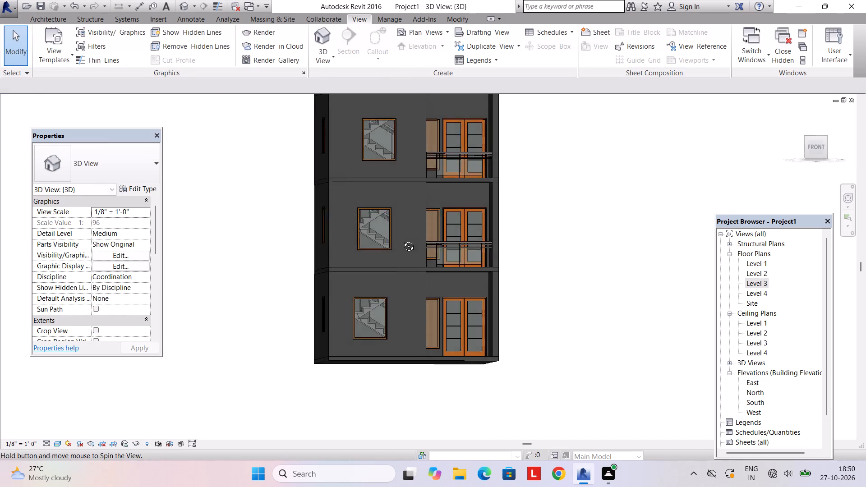
{"action": "middle_click_drag", "start_coordinate": [402, 239], "coordinate": [398, 222], "text": "shift"}
{"action": "scroll", "coordinate": [363, 230], "scroll_direction": "up", "scroll_amount": 4}
{"action": "left_click", "coordinate": [360, 247]}
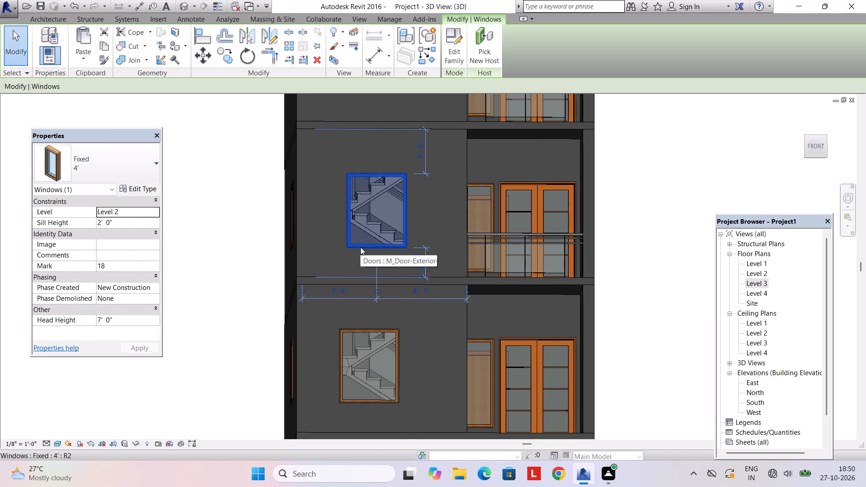
{"action": "scroll", "coordinate": [360, 247], "scroll_direction": "up", "scroll_amount": 2}
{"action": "key", "text": "Left"}
{"action": "key", "text": "Left"}
{"action": "scroll", "coordinate": [360, 216], "scroll_direction": "down", "scroll_amount": 4}
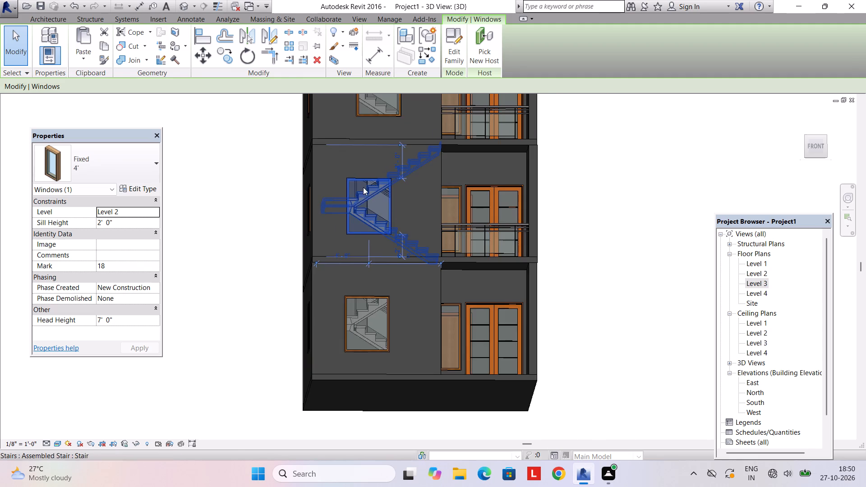
Nudge the Level 3 front stair window sideways to line up with the stair windows below.
{"action": "middle_click_drag", "start_coordinate": [363, 187], "coordinate": [356, 245]}
{"action": "left_click", "coordinate": [363, 174]}
{"action": "key", "text": "Left"}
{"action": "key", "text": "Left"}
{"action": "key", "text": "Left"}
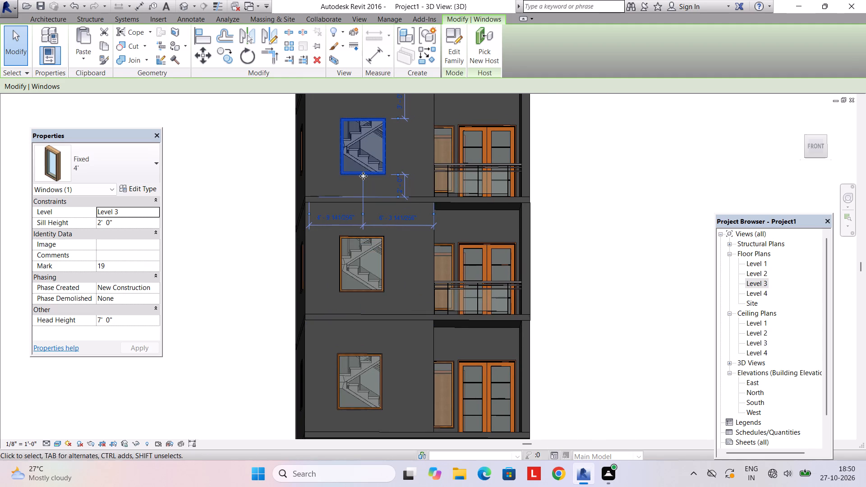
{"action": "scroll", "coordinate": [363, 176], "scroll_direction": "up", "scroll_amount": 4}
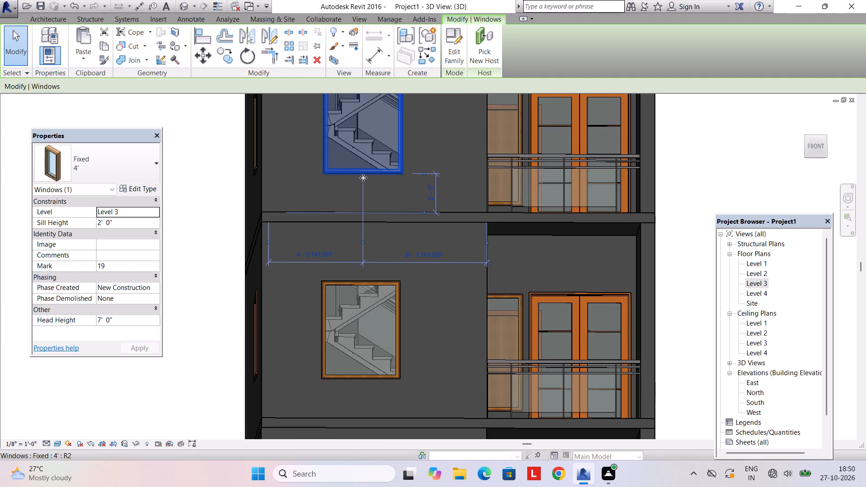
{"action": "key", "text": "Escape"}
Examine the front window alignment, side walls and rooftop of the whole building in 3D.
{"action": "scroll", "coordinate": [363, 178], "scroll_direction": "down", "scroll_amount": 8}
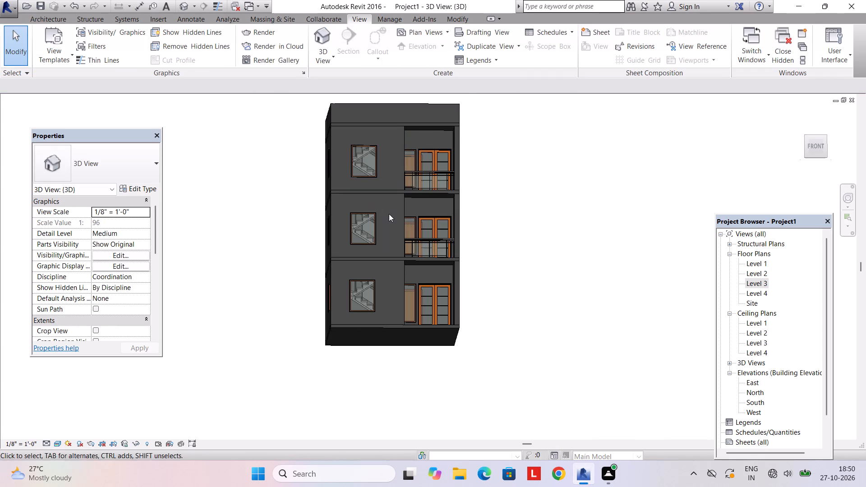
{"action": "middle_click_drag", "start_coordinate": [389, 214], "coordinate": [387, 257], "text": "shift"}
{"action": "scroll", "coordinate": [387, 257], "scroll_direction": "up", "scroll_amount": 2}
{"action": "middle_click_drag", "start_coordinate": [386, 258], "coordinate": [466, 315], "text": "shift"}
{"action": "scroll", "coordinate": [461, 258], "scroll_direction": "down", "scroll_amount": 4}
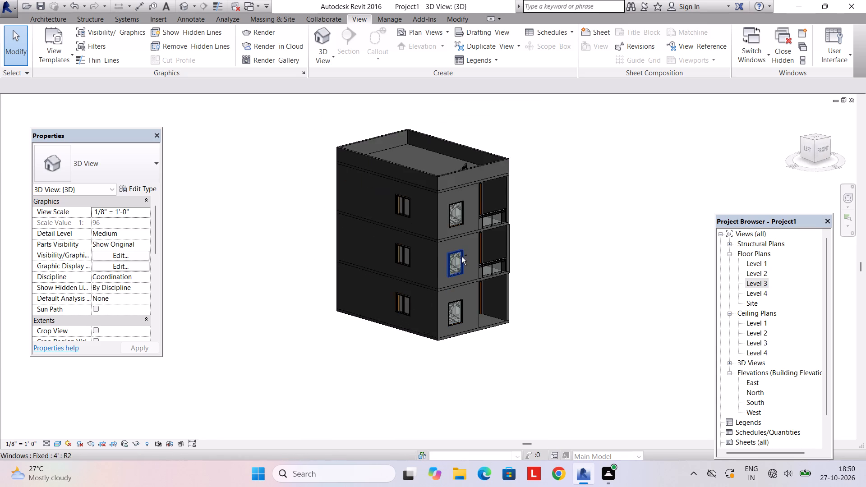
{"action": "middle_click_drag", "start_coordinate": [461, 257], "coordinate": [379, 327], "text": "shift"}
{"action": "middle_click_drag", "start_coordinate": [425, 236], "coordinate": [412, 264], "text": "shift"}
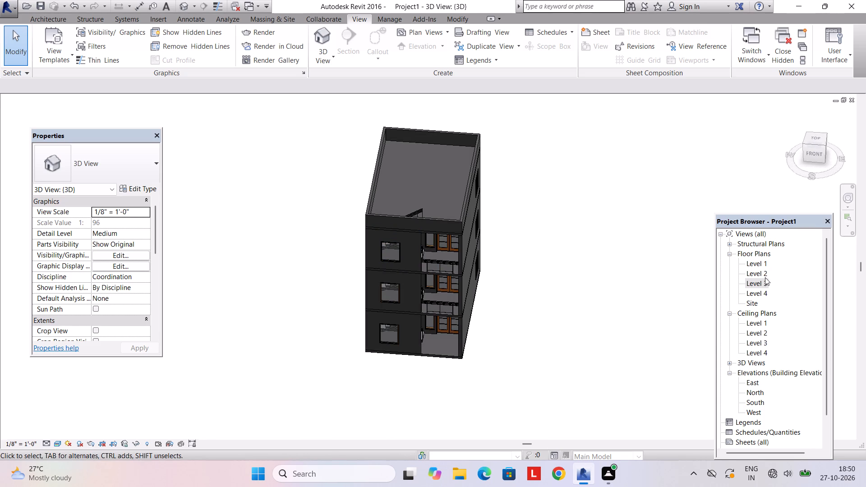
Create a rectangular shaft opening on the Level 2 plan, covering the stairwell between its walls, about 6'-8" deep.
{"action": "double_click", "coordinate": [765, 277]}
{"action": "scroll", "coordinate": [580, 230], "scroll_direction": "down", "scroll_amount": 5}
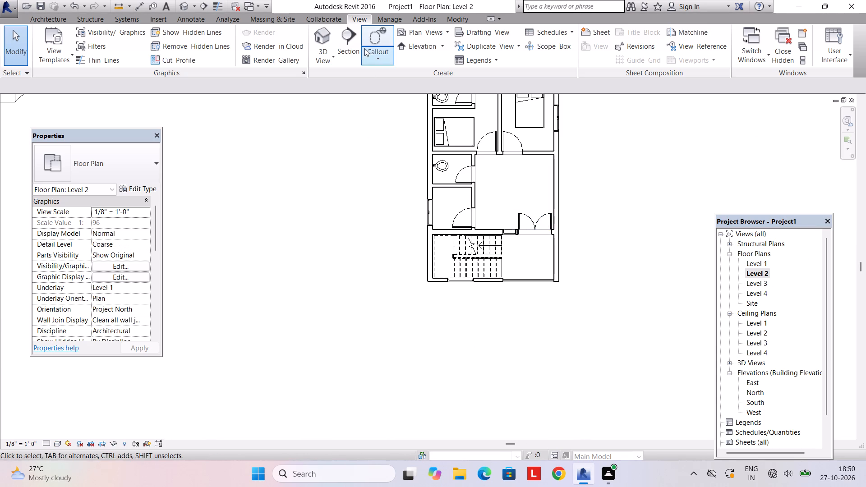
{"action": "left_click", "coordinate": [51, 16]}
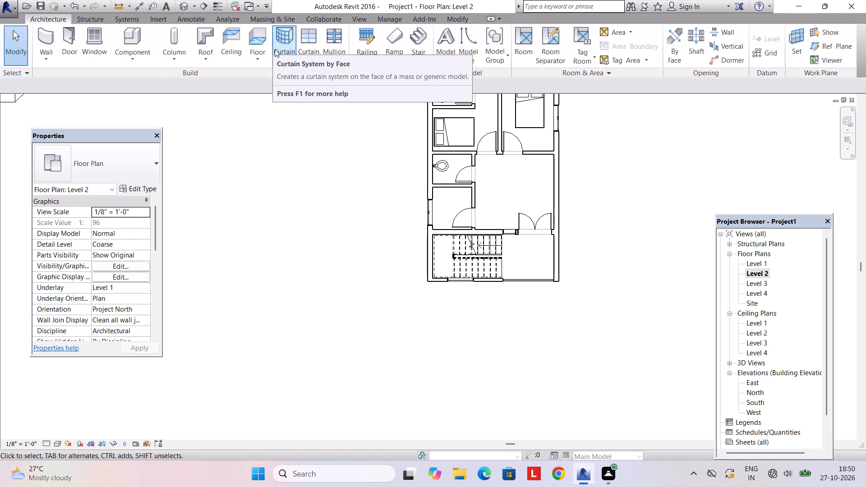
{"action": "left_click", "coordinate": [691, 41]}
{"action": "scroll", "coordinate": [419, 262], "scroll_direction": "up", "scroll_amount": 8}
{"action": "scroll", "coordinate": [461, 218], "scroll_direction": "up", "scroll_amount": 3}
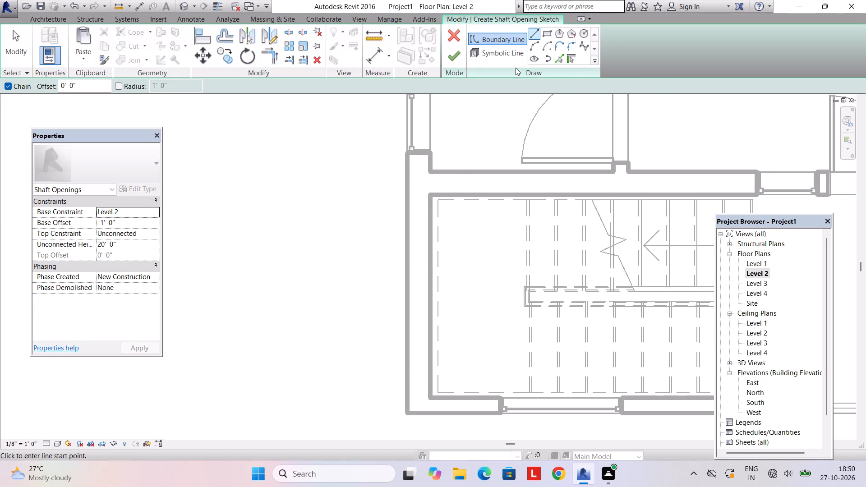
{"action": "left_click", "coordinate": [548, 35]}
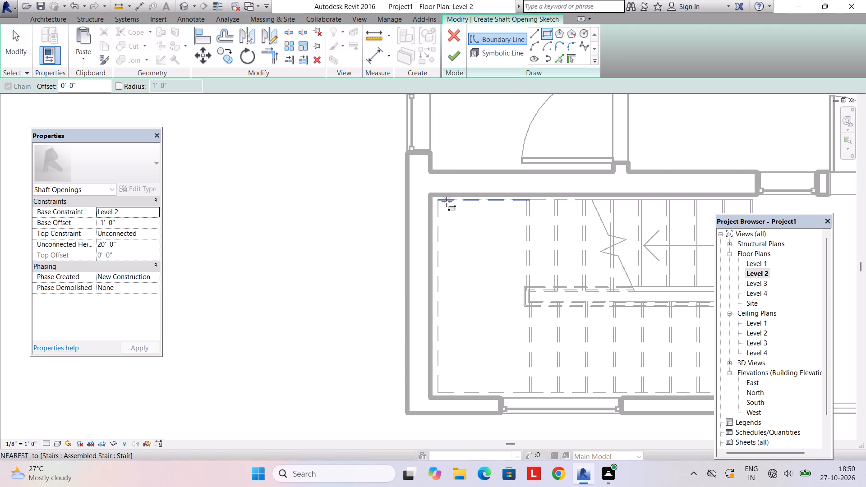
{"action": "left_click", "coordinate": [428, 195]}
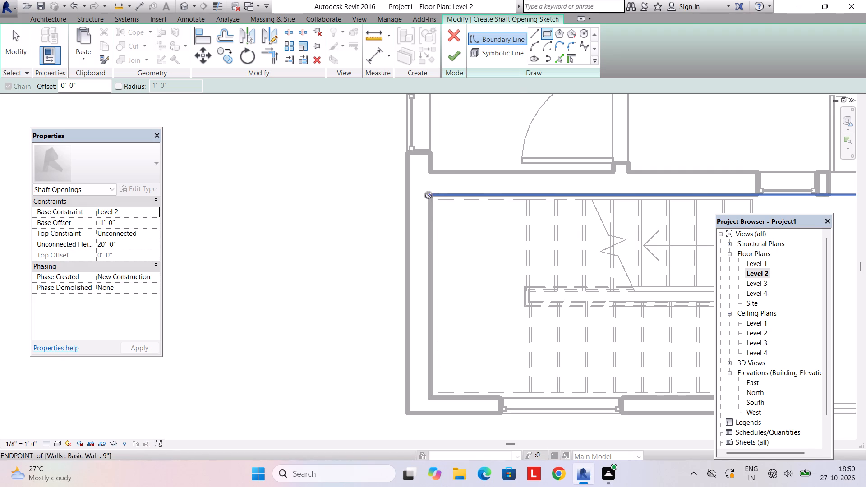
{"action": "middle_click_drag", "start_coordinate": [530, 267], "coordinate": [422, 212]}
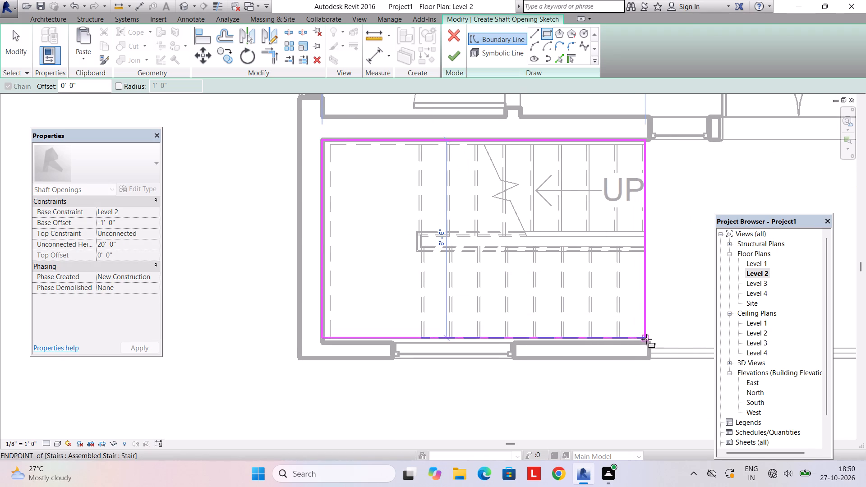
{"action": "left_click", "coordinate": [646, 342]}
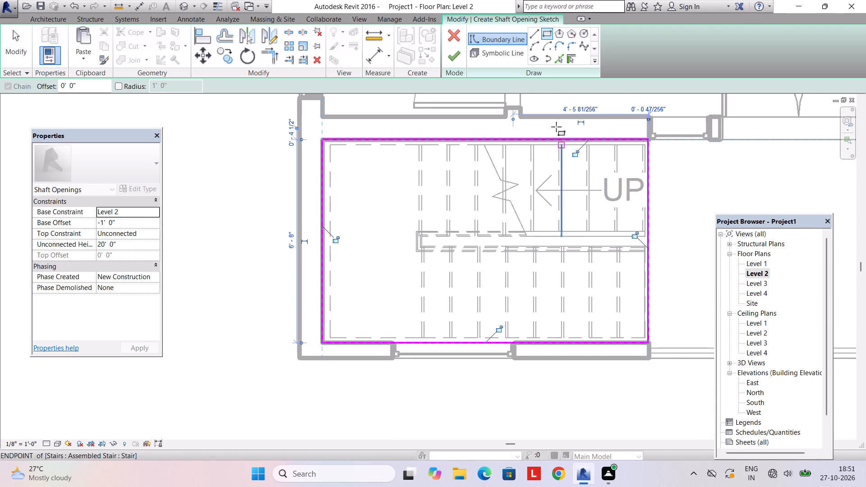
{"action": "left_click", "coordinate": [453, 62]}
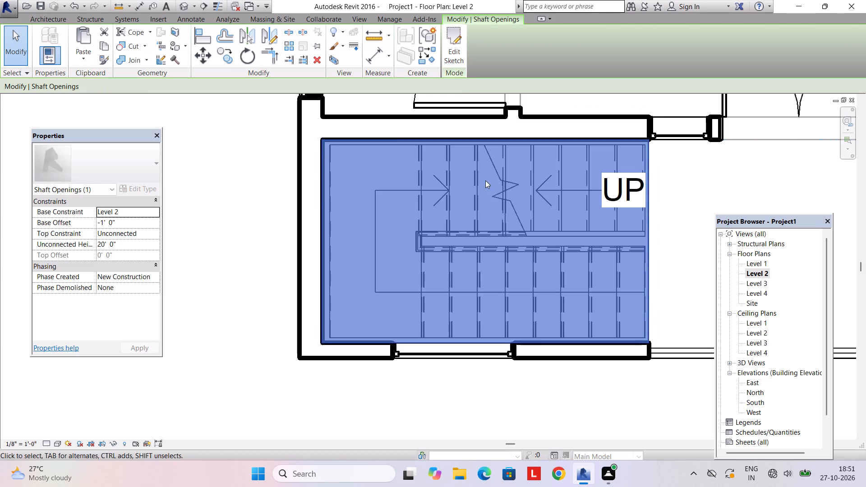
{"action": "key", "text": "Escape"}
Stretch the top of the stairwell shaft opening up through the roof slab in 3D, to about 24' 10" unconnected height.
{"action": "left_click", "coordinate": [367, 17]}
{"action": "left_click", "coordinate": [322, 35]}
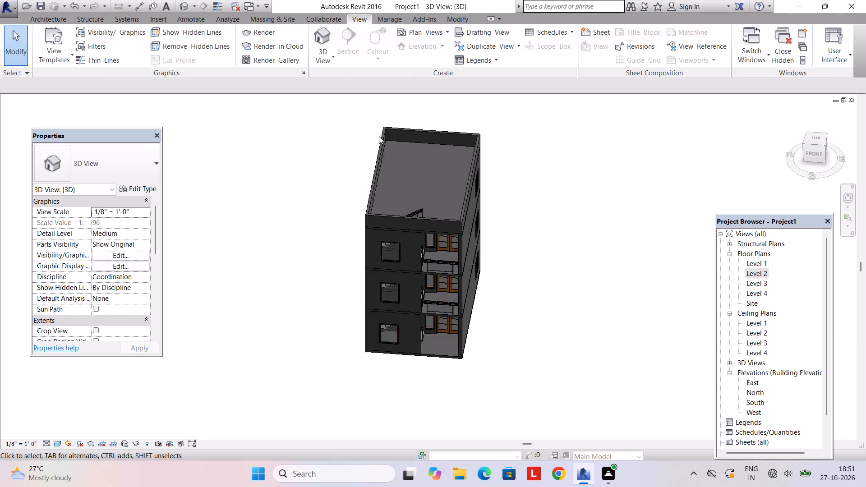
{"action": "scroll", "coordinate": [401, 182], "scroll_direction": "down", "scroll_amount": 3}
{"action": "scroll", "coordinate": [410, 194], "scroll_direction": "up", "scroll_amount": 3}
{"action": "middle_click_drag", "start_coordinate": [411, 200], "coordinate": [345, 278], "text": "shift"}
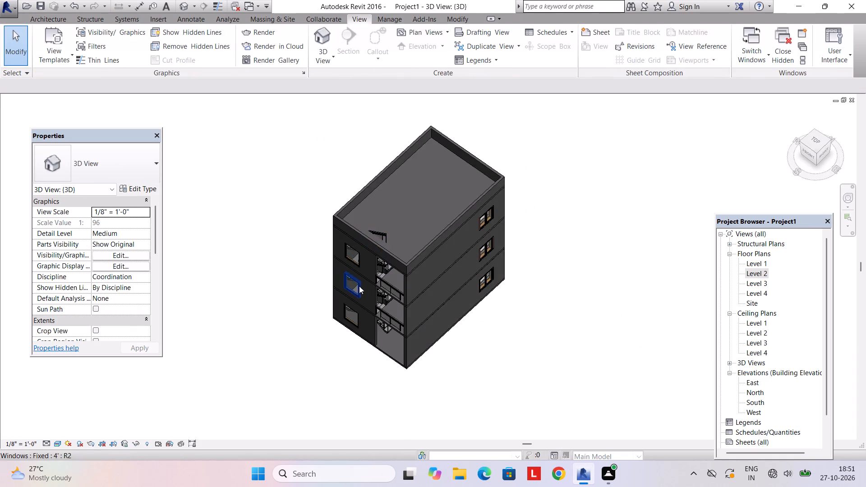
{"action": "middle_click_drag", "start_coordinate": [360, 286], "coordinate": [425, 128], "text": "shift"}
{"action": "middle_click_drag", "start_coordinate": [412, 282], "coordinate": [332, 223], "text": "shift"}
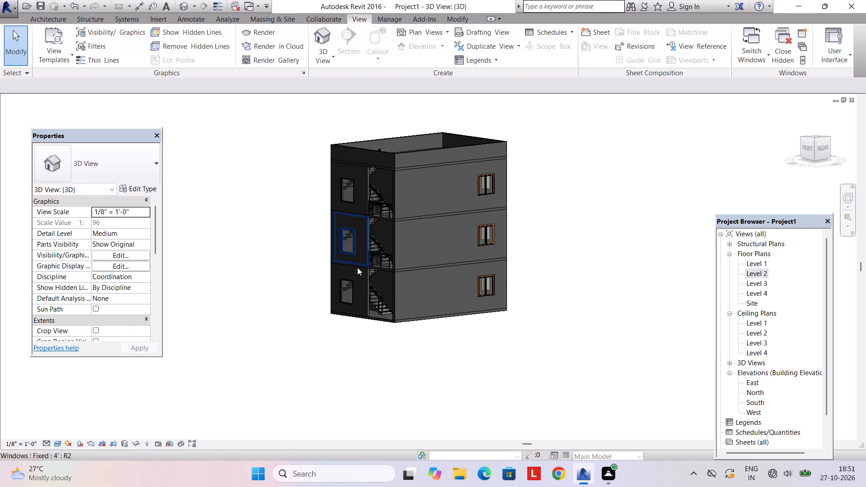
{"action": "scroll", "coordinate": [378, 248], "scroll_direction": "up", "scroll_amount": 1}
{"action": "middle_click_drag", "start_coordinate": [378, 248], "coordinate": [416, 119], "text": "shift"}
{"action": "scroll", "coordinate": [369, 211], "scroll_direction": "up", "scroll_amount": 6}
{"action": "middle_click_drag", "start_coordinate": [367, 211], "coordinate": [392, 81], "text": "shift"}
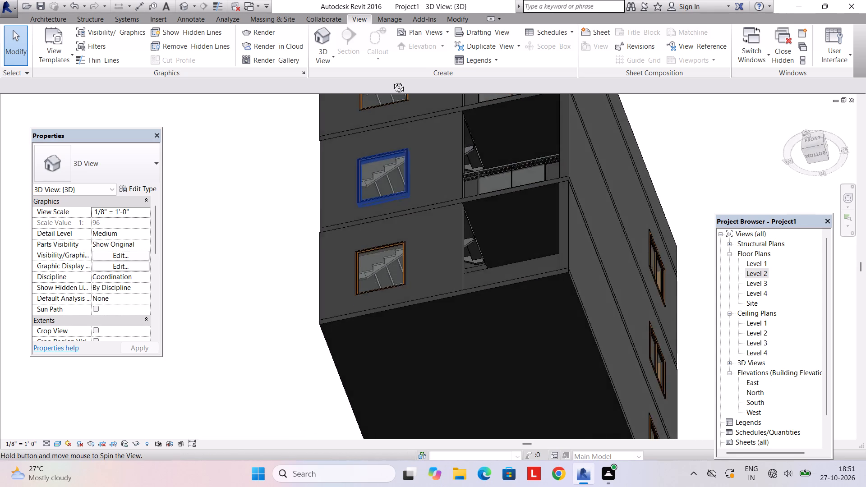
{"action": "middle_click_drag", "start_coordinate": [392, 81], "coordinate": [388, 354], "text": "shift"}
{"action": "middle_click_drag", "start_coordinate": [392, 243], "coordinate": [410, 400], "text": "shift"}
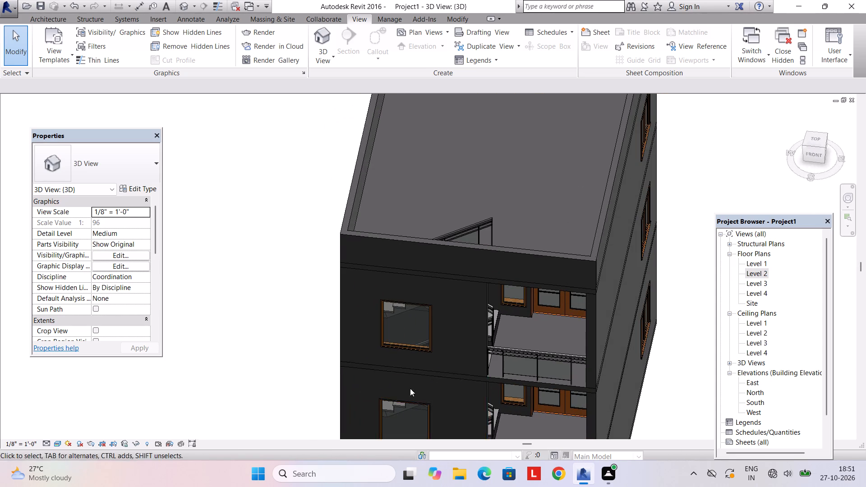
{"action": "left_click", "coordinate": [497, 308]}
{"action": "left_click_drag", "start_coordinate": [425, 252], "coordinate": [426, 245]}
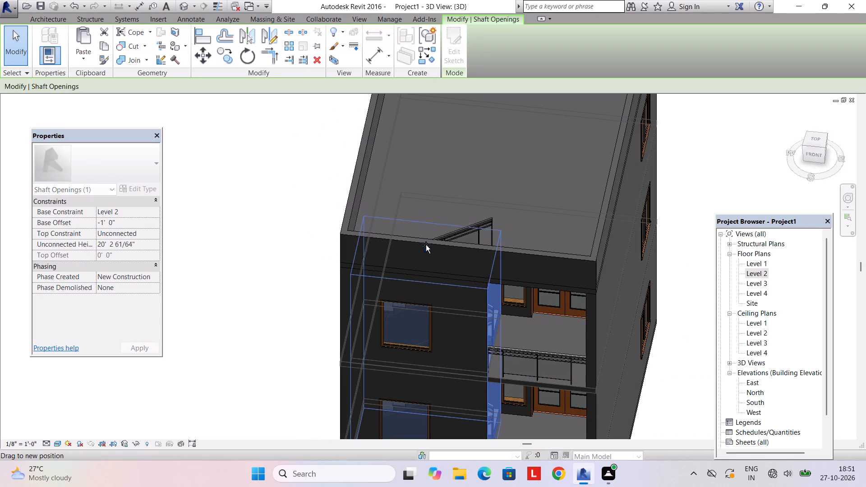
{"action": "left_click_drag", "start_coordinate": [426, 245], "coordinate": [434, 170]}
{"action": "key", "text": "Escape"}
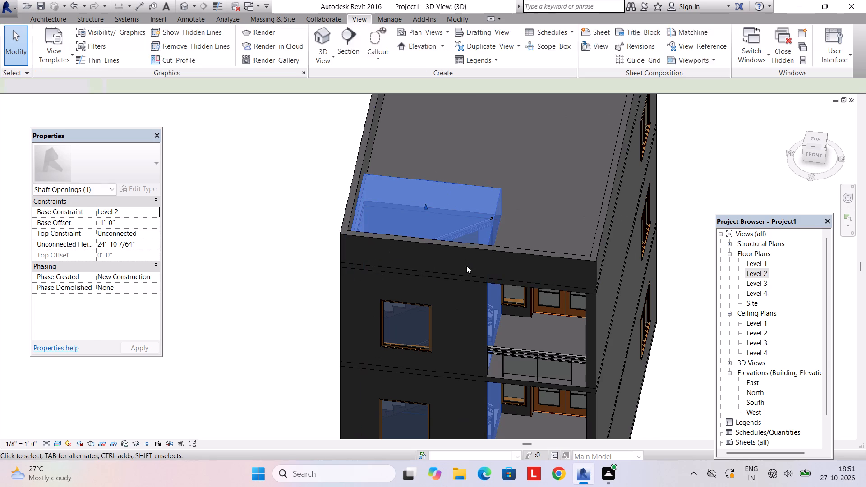
Examine the stairwell opening in the roof slab and the stair and railings below it from several angles.
{"action": "scroll", "coordinate": [493, 239], "scroll_direction": "down", "scroll_amount": 5}
{"action": "middle_click_drag", "start_coordinate": [504, 250], "coordinate": [347, 296], "text": "shift"}
{"action": "scroll", "coordinate": [443, 231], "scroll_direction": "up", "scroll_amount": 2}
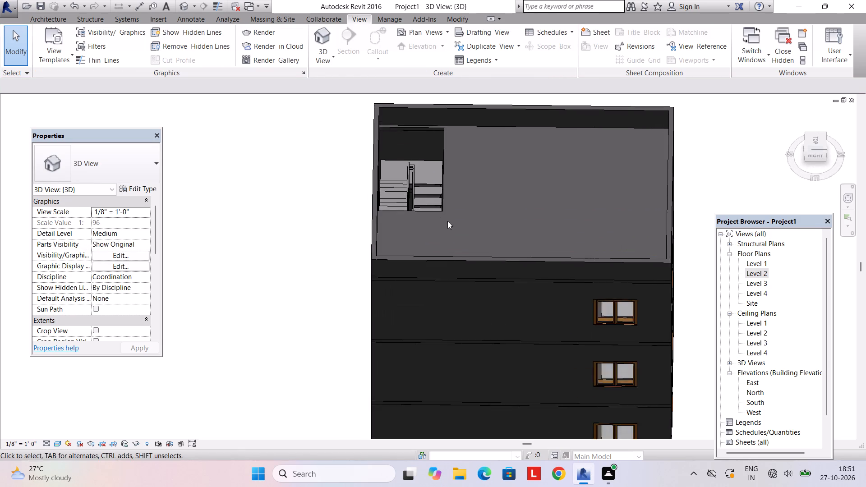
{"action": "scroll", "coordinate": [447, 221], "scroll_direction": "up", "scroll_amount": 3}
{"action": "middle_click_drag", "start_coordinate": [449, 215], "coordinate": [350, 178], "text": "shift"}
{"action": "scroll", "coordinate": [447, 142], "scroll_direction": "down", "scroll_amount": 4}
{"action": "middle_click_drag", "start_coordinate": [453, 150], "coordinate": [438, 197]}
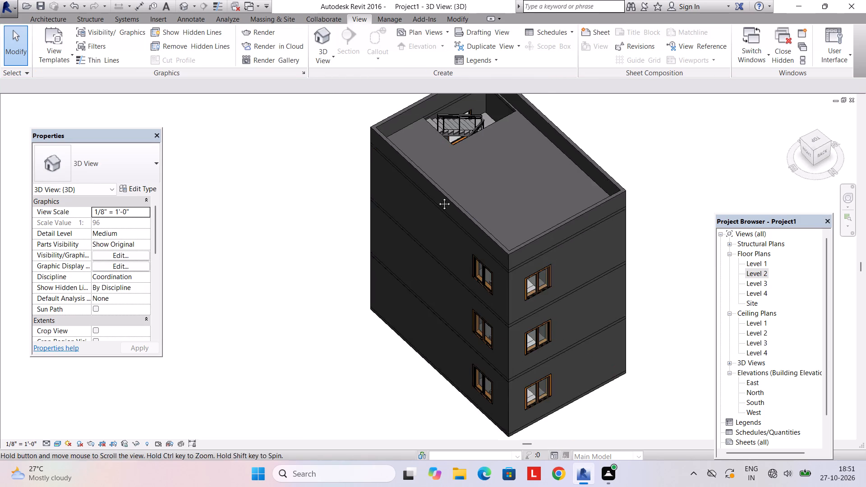
{"action": "middle_click_drag", "start_coordinate": [438, 197], "coordinate": [399, 312]}
{"action": "middle_click_drag", "start_coordinate": [398, 312], "coordinate": [497, 339], "text": "shift"}
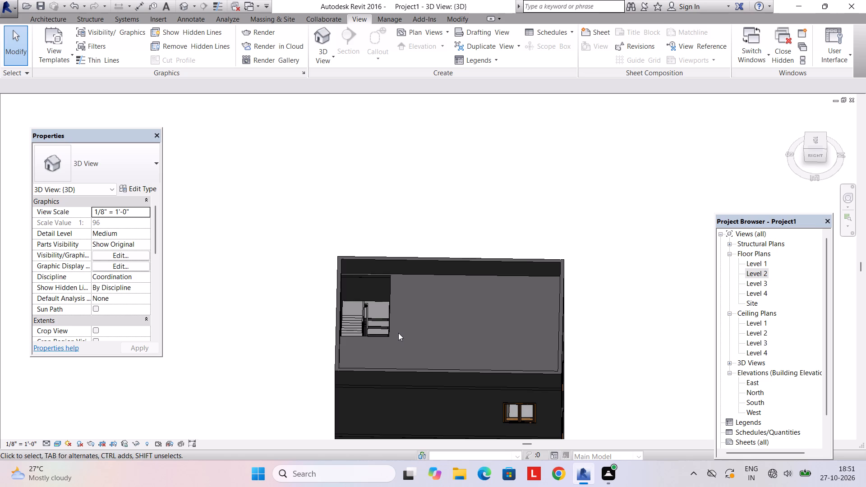
{"action": "scroll", "coordinate": [398, 333], "scroll_direction": "up", "scroll_amount": 2}
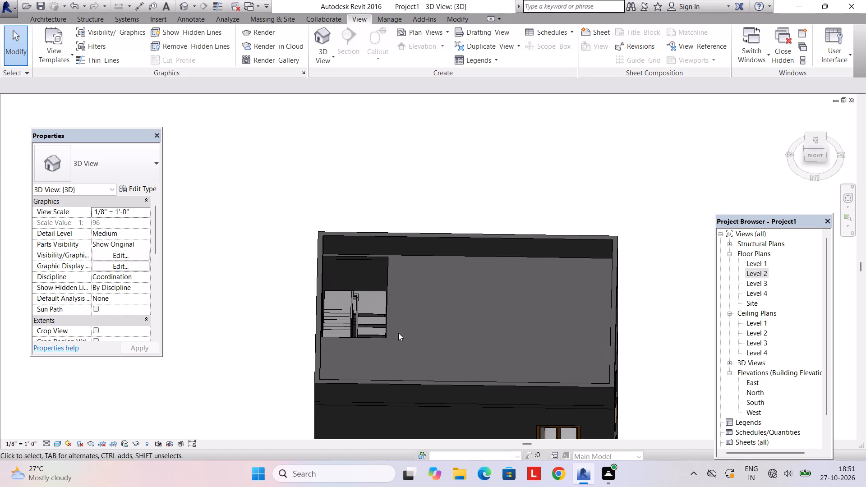
{"action": "scroll", "coordinate": [398, 333], "scroll_direction": "up", "scroll_amount": 3}
{"action": "middle_click_drag", "start_coordinate": [398, 333], "coordinate": [341, 284], "text": "shift"}
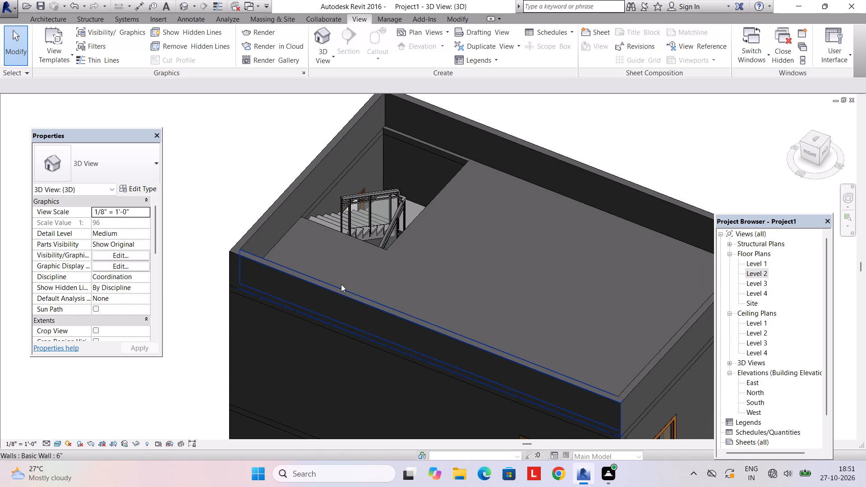
{"action": "middle_click_drag", "start_coordinate": [341, 284], "coordinate": [373, 340], "text": "shift"}
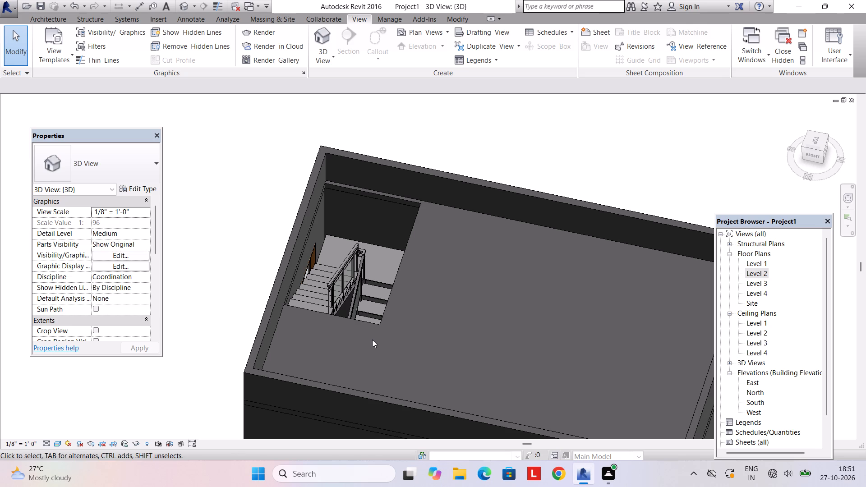
{"action": "middle_click_drag", "start_coordinate": [372, 340], "coordinate": [332, 352], "text": "shift"}
{"action": "scroll", "coordinate": [382, 331], "scroll_direction": "down", "scroll_amount": 4}
{"action": "middle_click_drag", "start_coordinate": [372, 327], "coordinate": [479, 355], "text": "shift"}
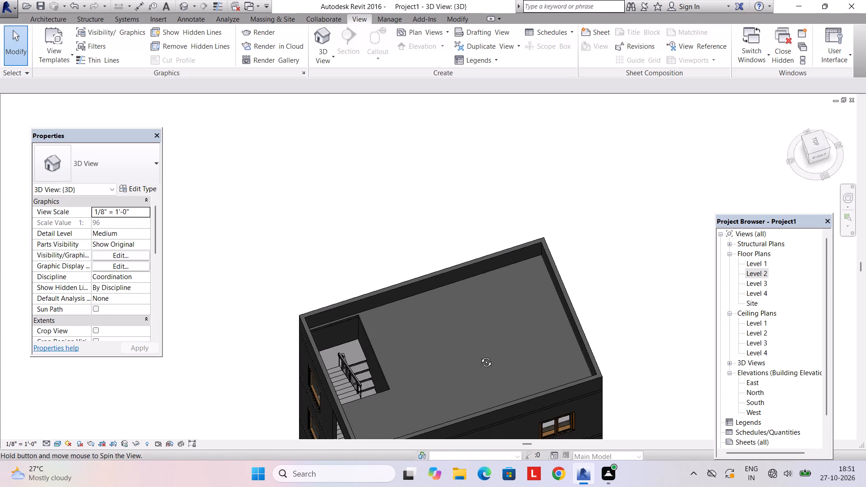
{"action": "middle_click_drag", "start_coordinate": [479, 355], "coordinate": [479, 355], "text": "shift"}
{"action": "middle_click_drag", "start_coordinate": [433, 356], "coordinate": [419, 326]}
{"action": "middle_click_drag", "start_coordinate": [418, 328], "coordinate": [377, 353], "text": "shift"}
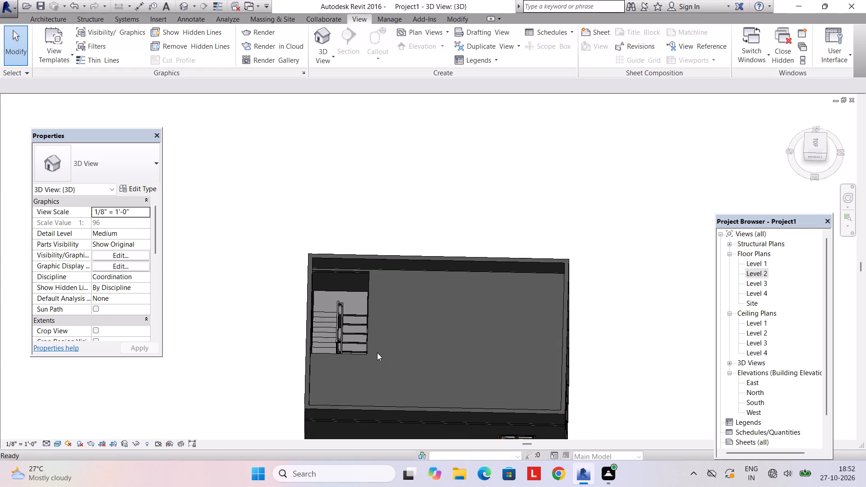
Lower the top of the stairwell shaft opening below the roof slab, to an unconnected height of about 14' 4".
{"action": "scroll", "coordinate": [376, 353], "scroll_direction": "up", "scroll_amount": 2}
{"action": "left_click", "coordinate": [351, 340]}
{"action": "middle_click_drag", "start_coordinate": [358, 352], "coordinate": [384, 116], "text": "shift"}
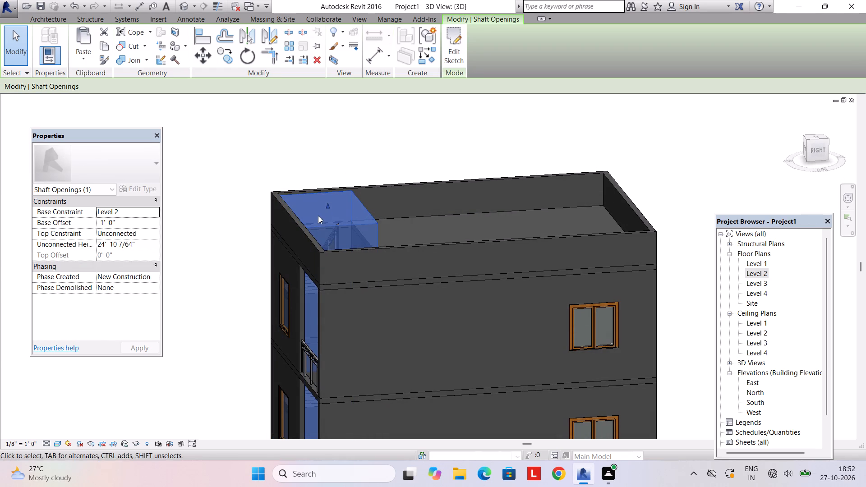
{"action": "left_click_drag", "start_coordinate": [329, 205], "coordinate": [327, 332]}
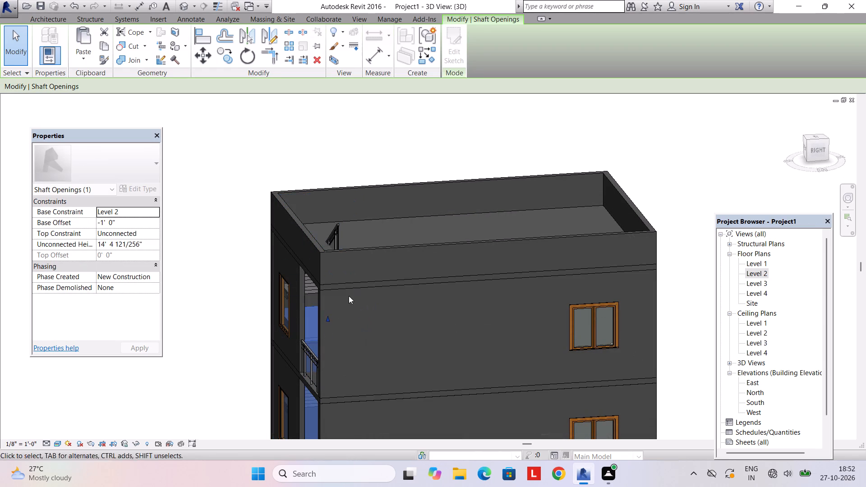
{"action": "middle_click_drag", "start_coordinate": [370, 276], "coordinate": [343, 332], "text": "shift"}
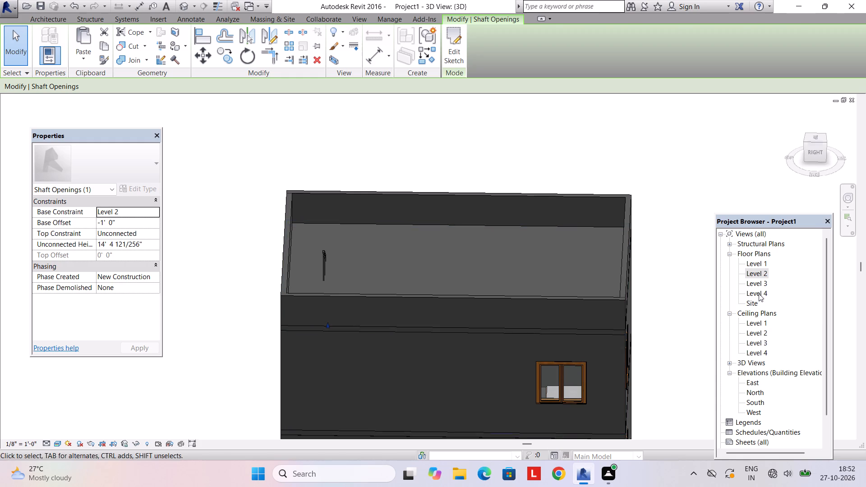
Create a rectangular shaft opening on the Level 4 plan over the front stair flight, about 10'-8" by 3'-4", from wall corner to wall midpoint.
{"action": "double_click", "coordinate": [759, 294]}
{"action": "scroll", "coordinate": [478, 304], "scroll_direction": "down", "scroll_amount": 2}
{"action": "scroll", "coordinate": [477, 304], "scroll_direction": "up", "scroll_amount": 5}
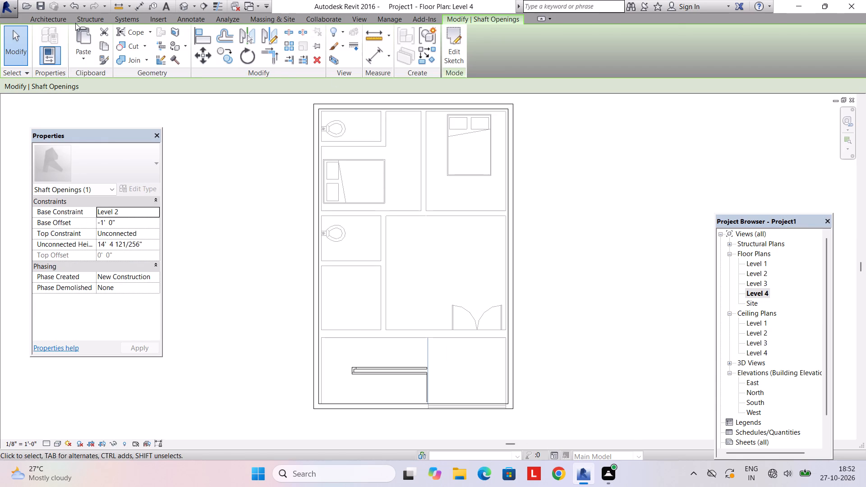
{"action": "key", "text": "Escape"}
{"action": "left_click", "coordinate": [52, 22]}
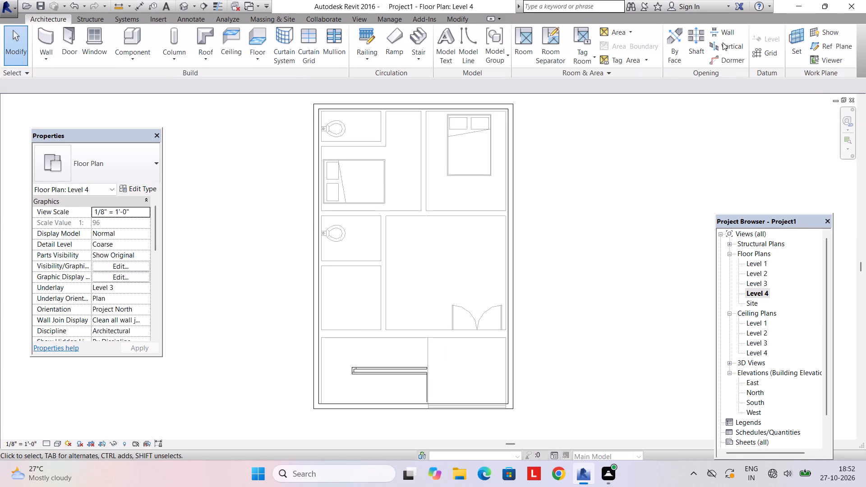
{"action": "left_click", "coordinate": [690, 43]}
{"action": "middle_click_drag", "start_coordinate": [461, 400], "coordinate": [480, 354]}
{"action": "scroll", "coordinate": [460, 355], "scroll_direction": "up", "scroll_amount": 5}
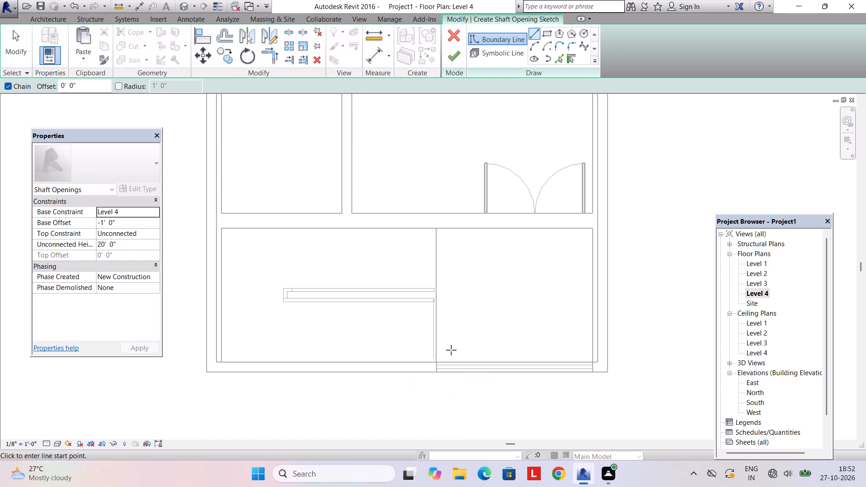
{"action": "scroll", "coordinate": [445, 350], "scroll_direction": "up", "scroll_amount": 2}
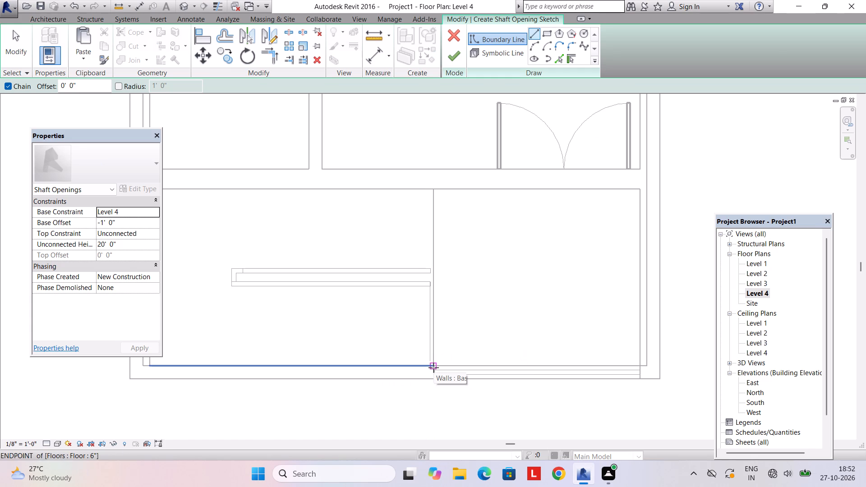
{"action": "left_click", "coordinate": [433, 368]}
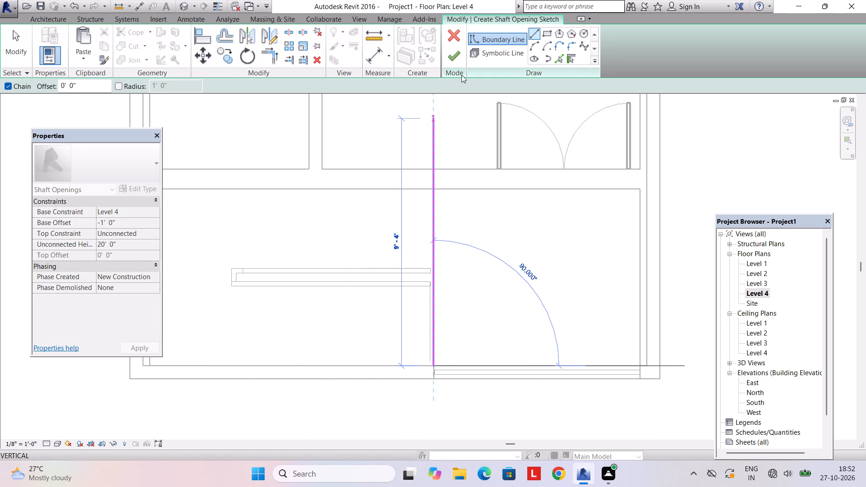
{"action": "left_click", "coordinate": [548, 32]}
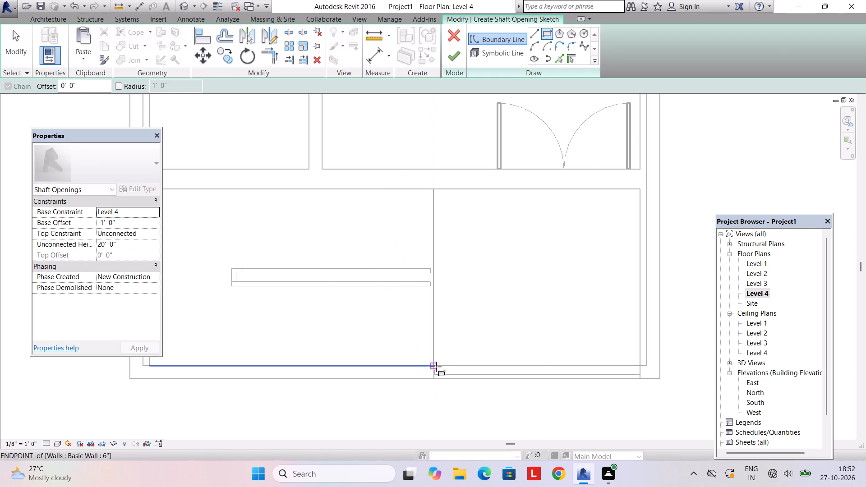
{"action": "left_click", "coordinate": [436, 367]}
{"action": "middle_click_drag", "start_coordinate": [327, 293], "coordinate": [412, 298]}
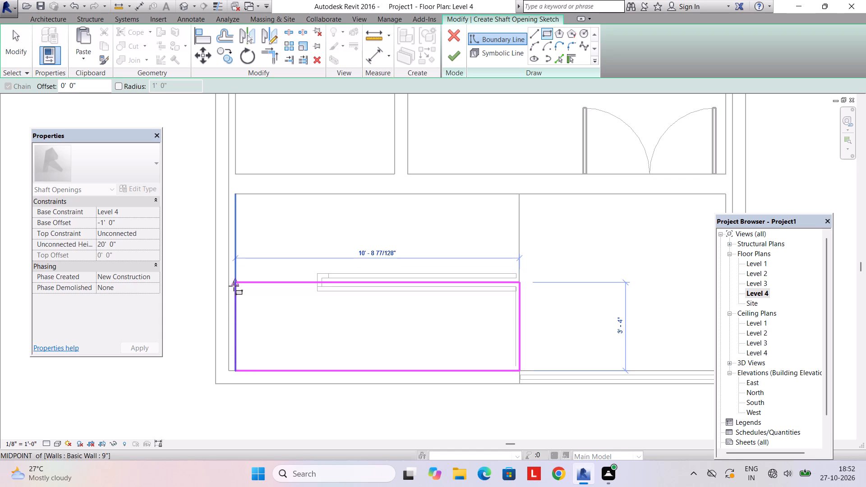
{"action": "left_click", "coordinate": [234, 286]}
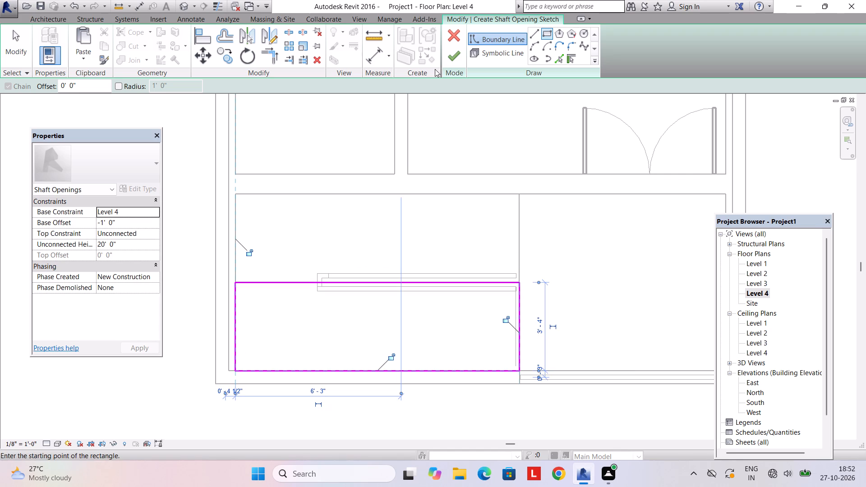
{"action": "left_click", "coordinate": [447, 64]}
{"action": "key", "text": "Escape"}
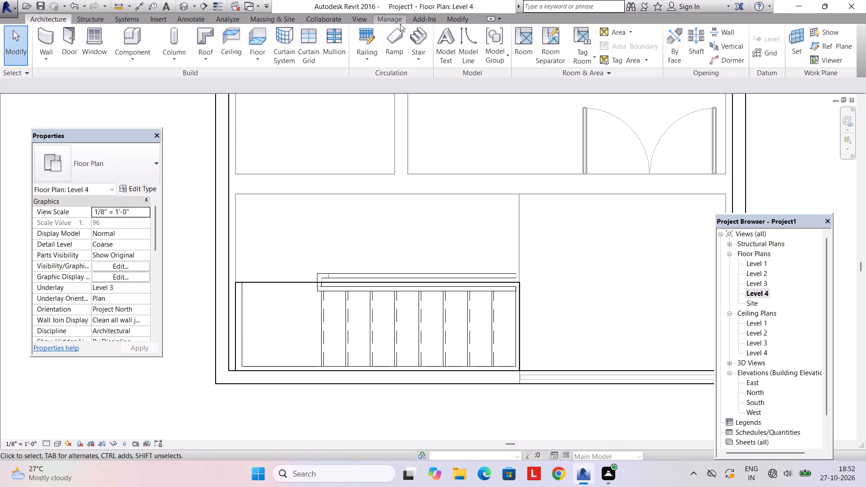
Lower the top of the Level 4 stair shaft opening in the 3D view, past about 9' 6" unconnected height and closer to the roof slab.
{"action": "left_click", "coordinate": [354, 18]}
{"action": "left_click", "coordinate": [329, 39]}
{"action": "scroll", "coordinate": [381, 202], "scroll_direction": "down", "scroll_amount": 2}
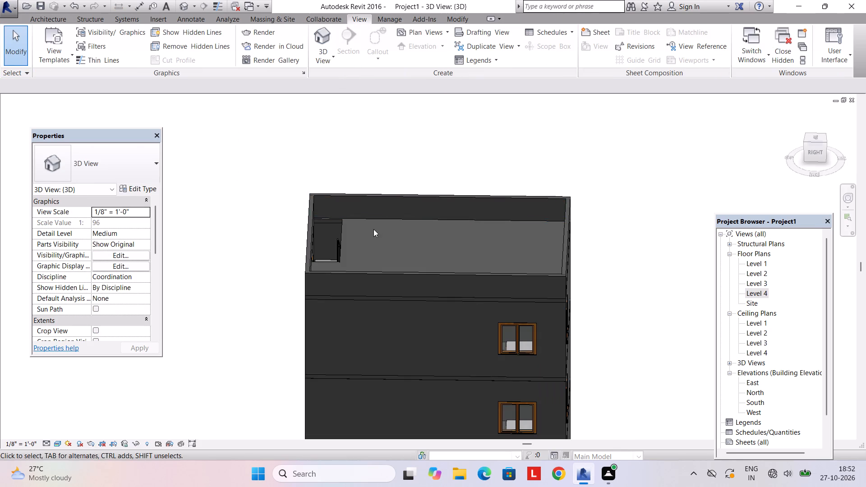
{"action": "middle_click_drag", "start_coordinate": [371, 229], "coordinate": [357, 299], "text": "shift"}
{"action": "scroll", "coordinate": [337, 274], "scroll_direction": "up", "scroll_amount": 2}
{"action": "middle_click_drag", "start_coordinate": [336, 266], "coordinate": [342, 274], "text": "shift"}
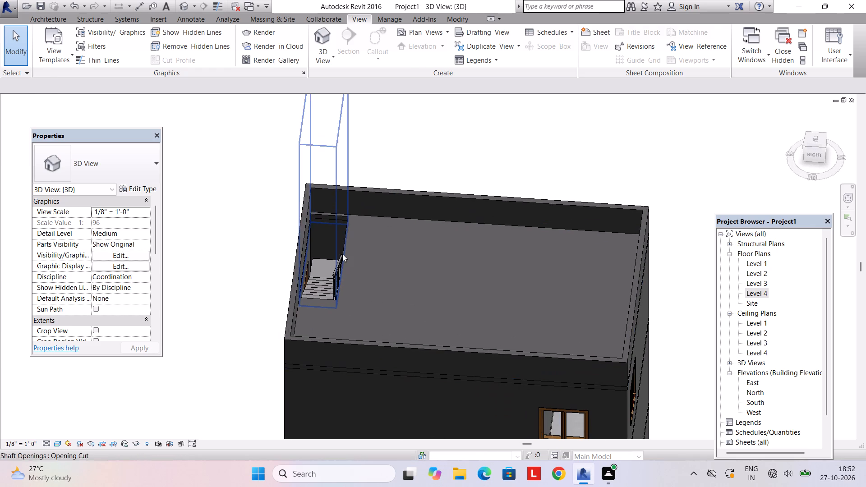
{"action": "left_click", "coordinate": [342, 254]}
{"action": "left_click_drag", "start_coordinate": [323, 98], "coordinate": [321, 269]}
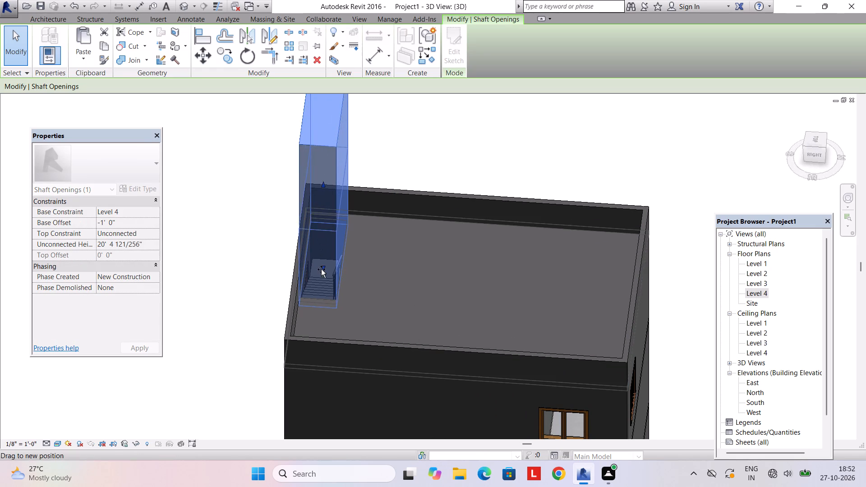
{"action": "left_click_drag", "start_coordinate": [321, 269], "coordinate": [321, 268]}
{"action": "middle_click_drag", "start_coordinate": [359, 255], "coordinate": [450, 212], "text": "ctrl"}
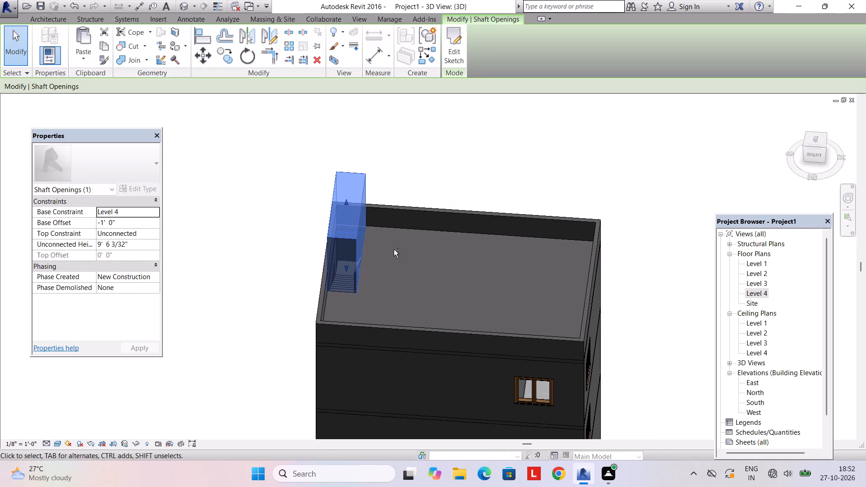
{"action": "middle_click_drag", "start_coordinate": [394, 249], "coordinate": [532, 177], "text": "shift"}
{"action": "middle_click_drag", "start_coordinate": [384, 220], "coordinate": [426, 192], "text": "shift"}
{"action": "scroll", "coordinate": [324, 198], "scroll_direction": "up", "scroll_amount": 2}
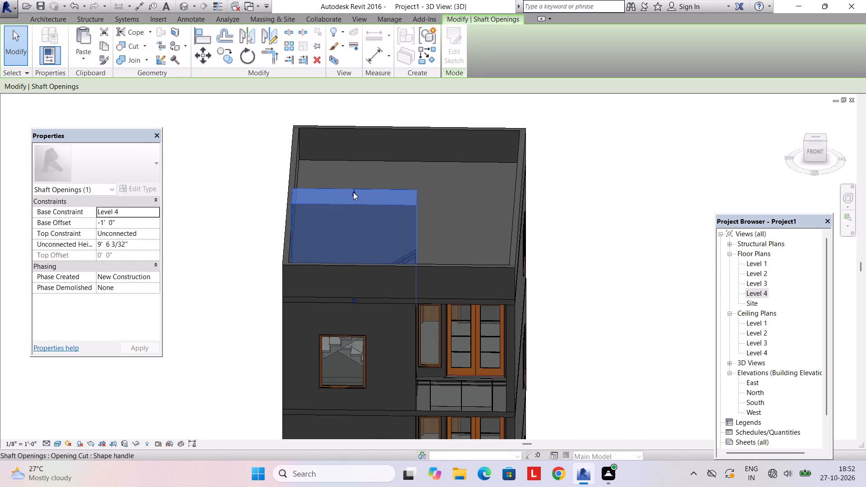
{"action": "left_click_drag", "start_coordinate": [353, 192], "coordinate": [350, 256]}
{"action": "key", "text": "Escape"}
Examine the stair opening in the roof slab, the flight and railing below it, and the building's front façade from several angles.
{"action": "scroll", "coordinate": [396, 247], "scroll_direction": "down", "scroll_amount": 4}
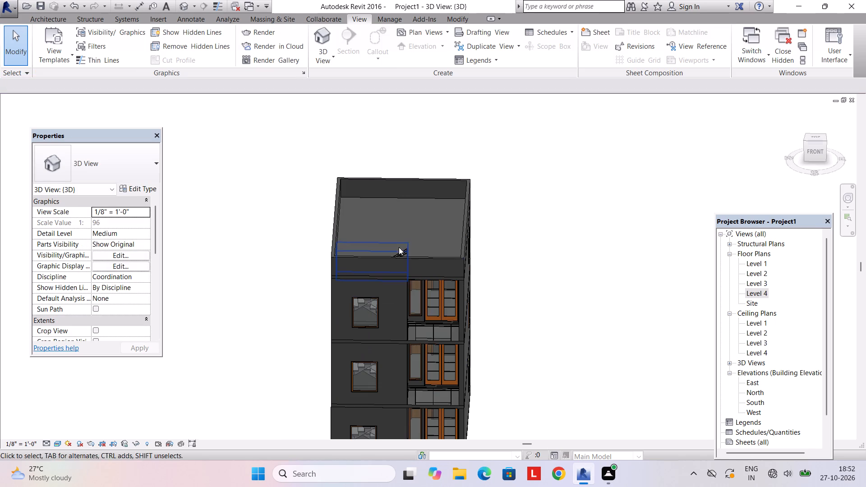
{"action": "middle_click_drag", "start_coordinate": [456, 257], "coordinate": [309, 309]}
{"action": "scroll", "coordinate": [347, 292], "scroll_direction": "down", "scroll_amount": 1, "text": "shift"}
{"action": "middle_click_drag", "start_coordinate": [386, 289], "coordinate": [309, 311], "text": "shift"}
{"action": "scroll", "coordinate": [377, 285], "scroll_direction": "up", "scroll_amount": 4}
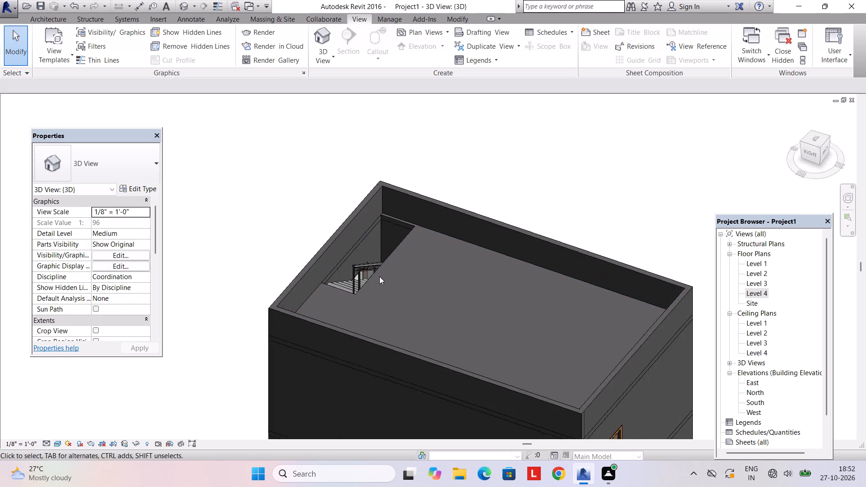
{"action": "scroll", "coordinate": [379, 276], "scroll_direction": "up", "scroll_amount": 2}
{"action": "middle_click_drag", "start_coordinate": [380, 274], "coordinate": [482, 345], "text": "shift"}
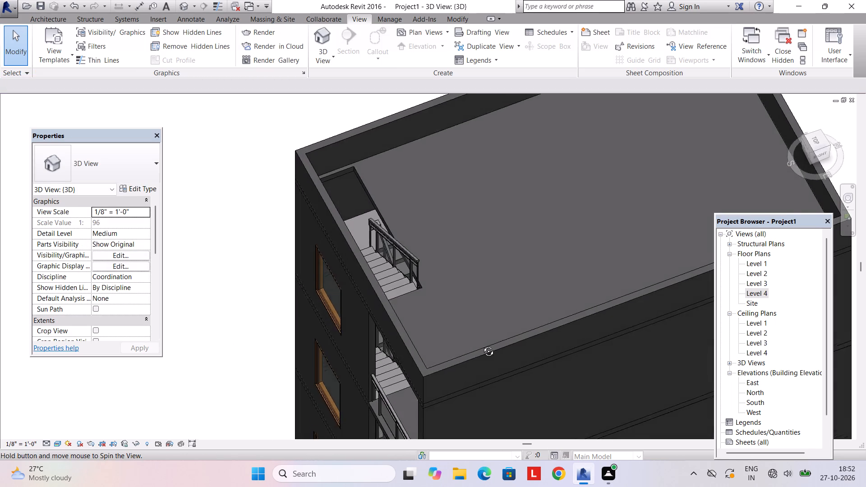
{"action": "middle_click_drag", "start_coordinate": [482, 345], "coordinate": [424, 348], "text": "shift"}
{"action": "scroll", "coordinate": [398, 289], "scroll_direction": "up", "scroll_amount": 4}
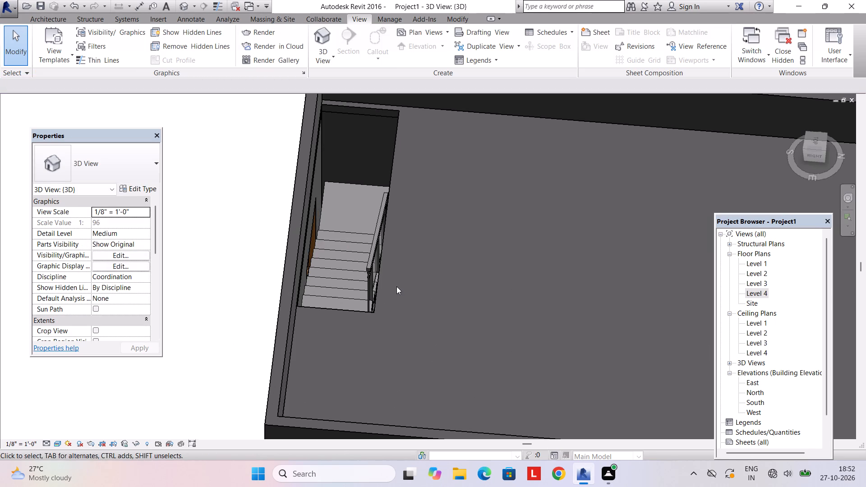
{"action": "middle_click_drag", "start_coordinate": [396, 286], "coordinate": [445, 253], "text": "shift"}
{"action": "scroll", "coordinate": [445, 253], "scroll_direction": "down", "scroll_amount": 5}
{"action": "middle_click_drag", "start_coordinate": [439, 258], "coordinate": [526, 189], "text": "shift"}
{"action": "middle_click_drag", "start_coordinate": [486, 234], "coordinate": [511, 201], "text": "shift"}
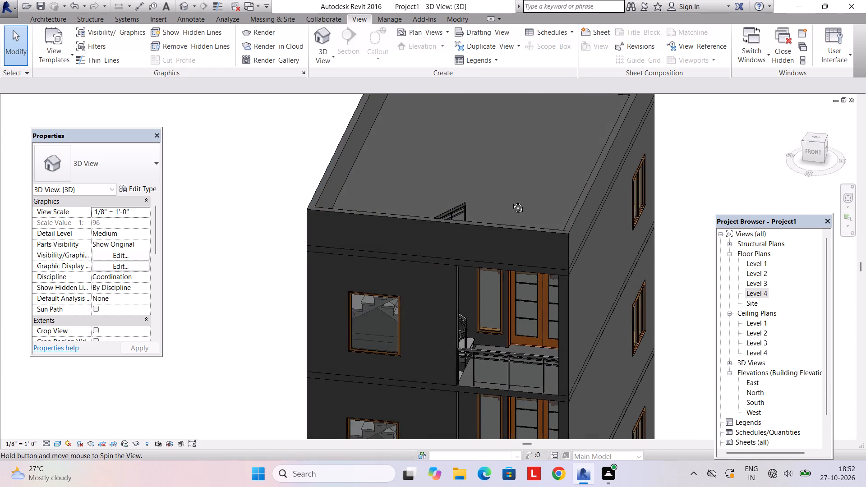
{"action": "middle_click_drag", "start_coordinate": [511, 201], "coordinate": [511, 200], "text": "shift"}
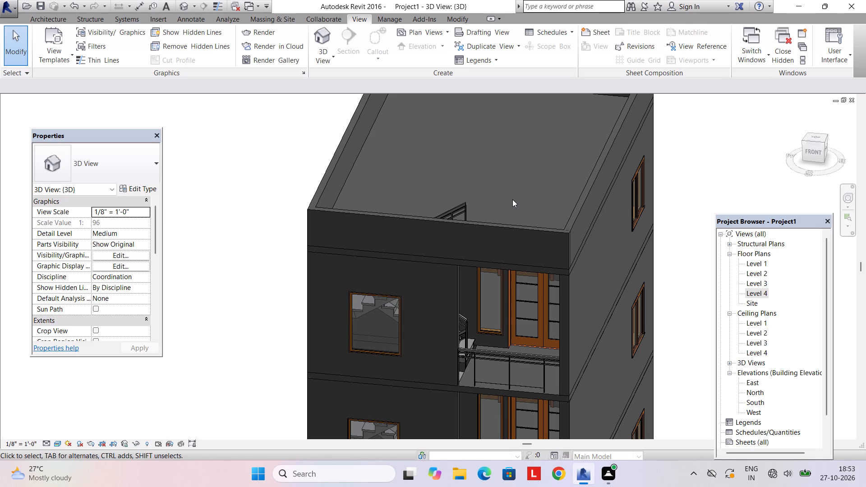
{"action": "middle_click_drag", "start_coordinate": [526, 239], "coordinate": [538, 120], "text": "shift"}
{"action": "scroll", "coordinate": [531, 182], "scroll_direction": "down", "scroll_amount": 6}
{"action": "middle_click_drag", "start_coordinate": [536, 253], "coordinate": [553, 241], "text": "shift"}
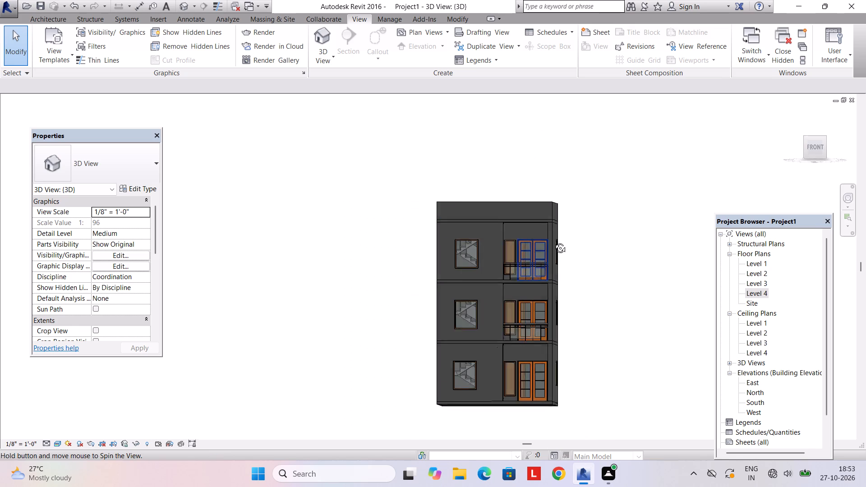
{"action": "middle_click_drag", "start_coordinate": [553, 241], "coordinate": [557, 263], "text": "shift"}
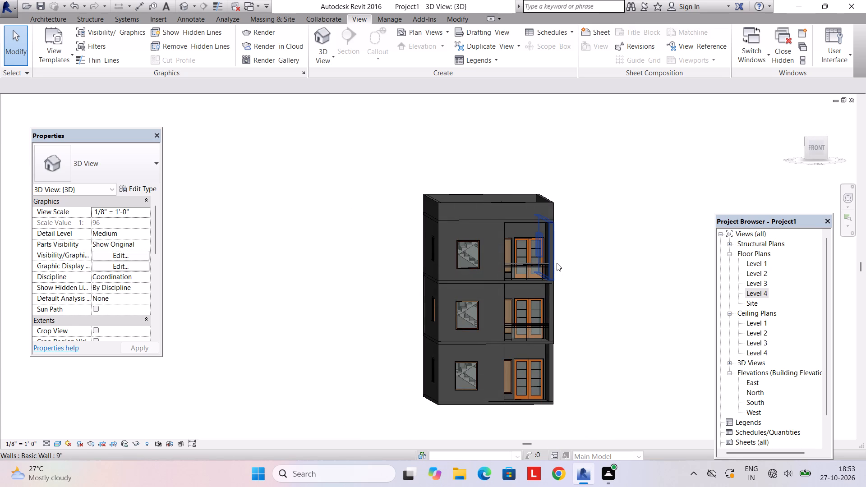
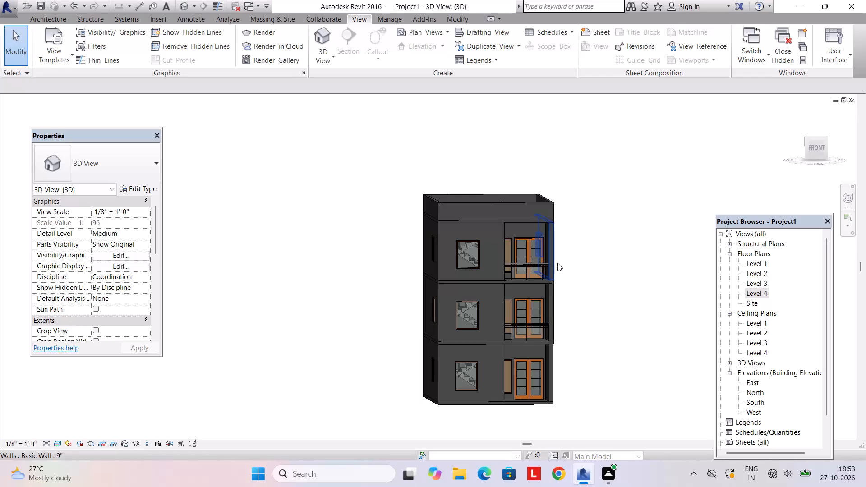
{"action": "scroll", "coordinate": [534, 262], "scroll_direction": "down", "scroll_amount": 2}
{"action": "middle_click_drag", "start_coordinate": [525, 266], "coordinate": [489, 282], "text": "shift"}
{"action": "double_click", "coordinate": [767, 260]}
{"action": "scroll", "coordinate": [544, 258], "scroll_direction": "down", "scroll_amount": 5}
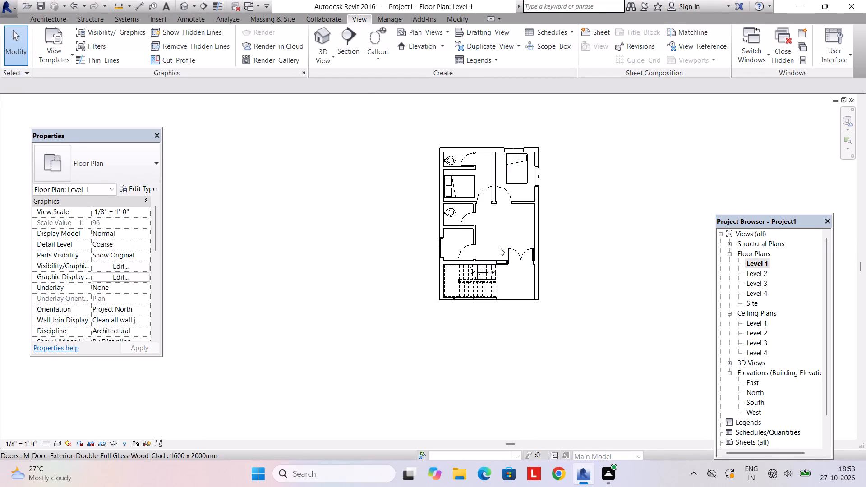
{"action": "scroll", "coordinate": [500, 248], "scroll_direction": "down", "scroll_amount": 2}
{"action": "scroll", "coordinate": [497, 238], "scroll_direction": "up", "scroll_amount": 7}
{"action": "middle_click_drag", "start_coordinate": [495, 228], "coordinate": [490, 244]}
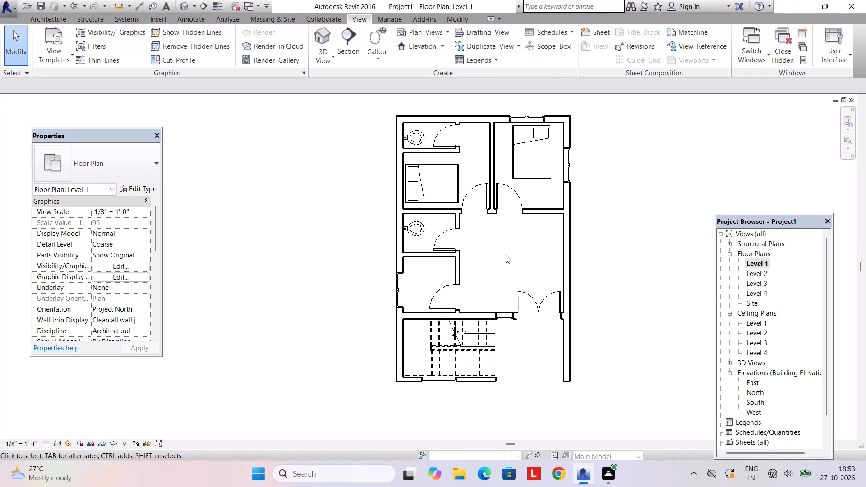
Place a Handrail - Rectangular railing on the Level 4 plan along the stair opening's inner edge, about 10'-8" long from wall to opening end.
{"action": "double_click", "coordinate": [755, 291]}
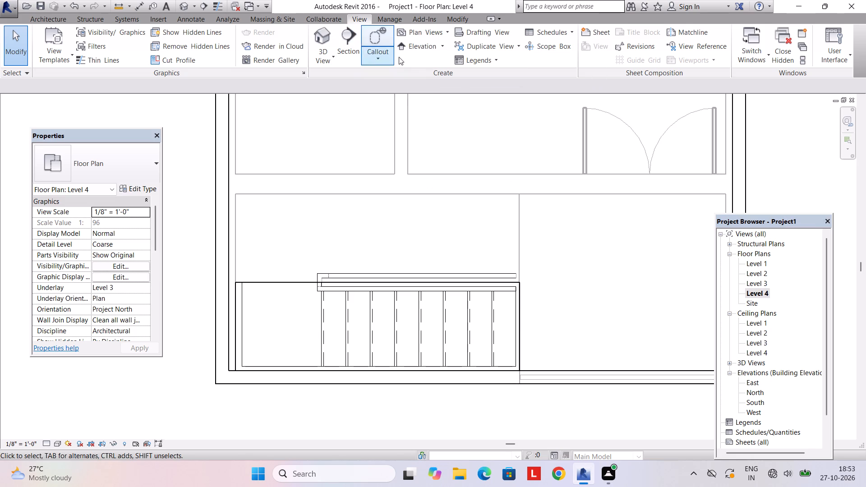
{"action": "left_click", "coordinate": [62, 16]}
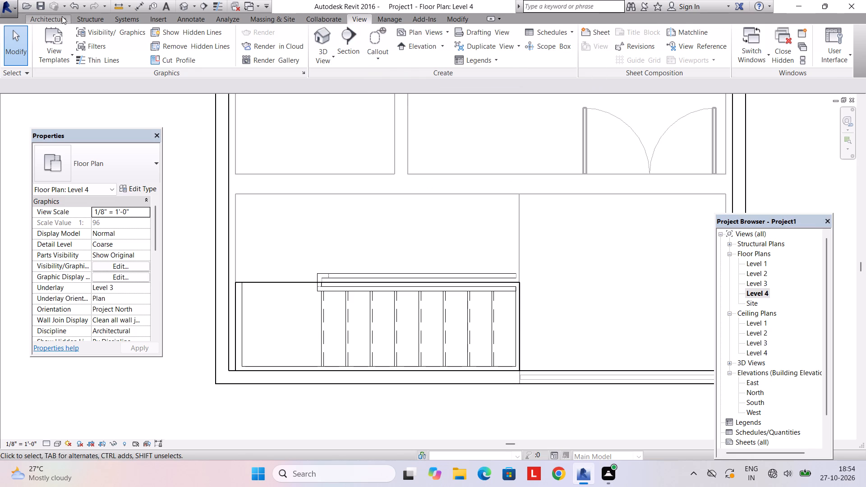
{"action": "left_click", "coordinate": [363, 44]}
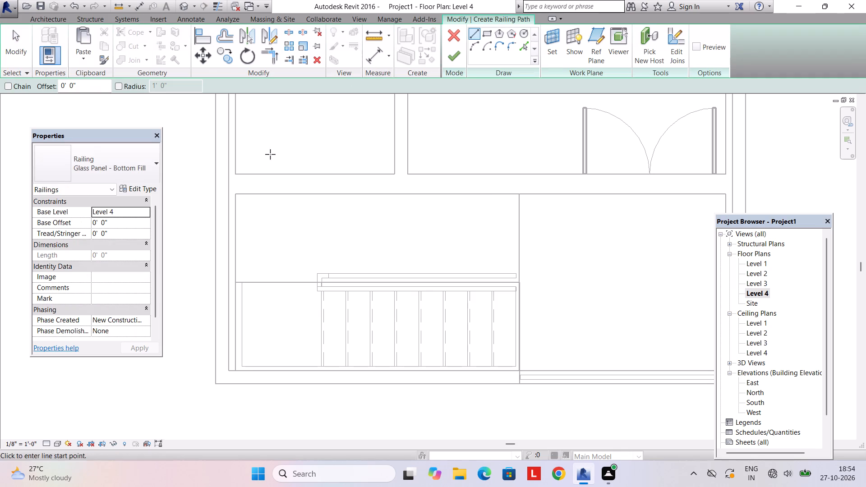
{"action": "left_click", "coordinate": [141, 168]}
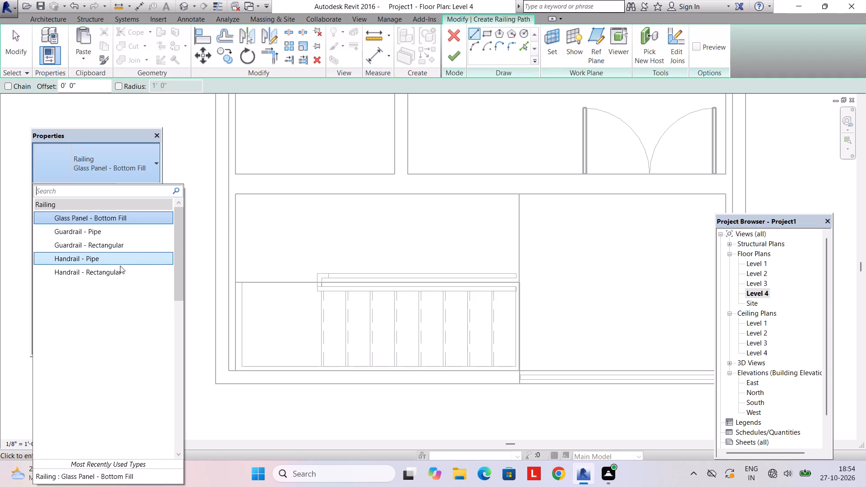
{"action": "left_click", "coordinate": [118, 276]}
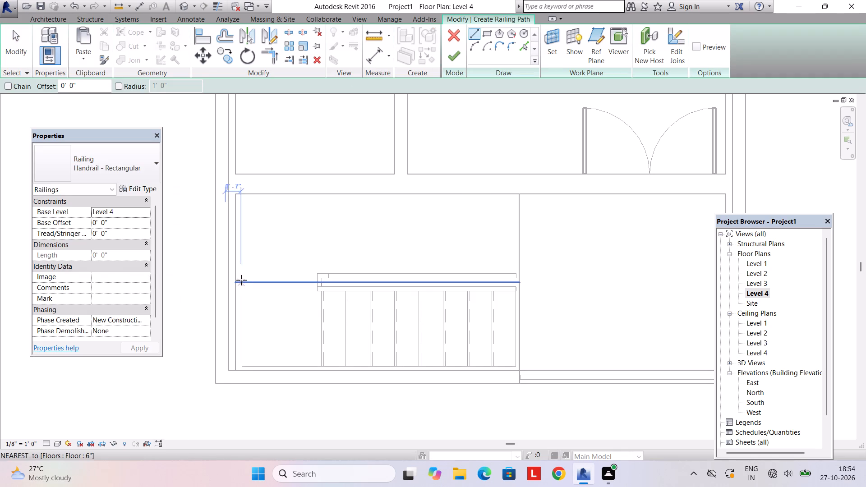
{"action": "left_click", "coordinate": [238, 282]}
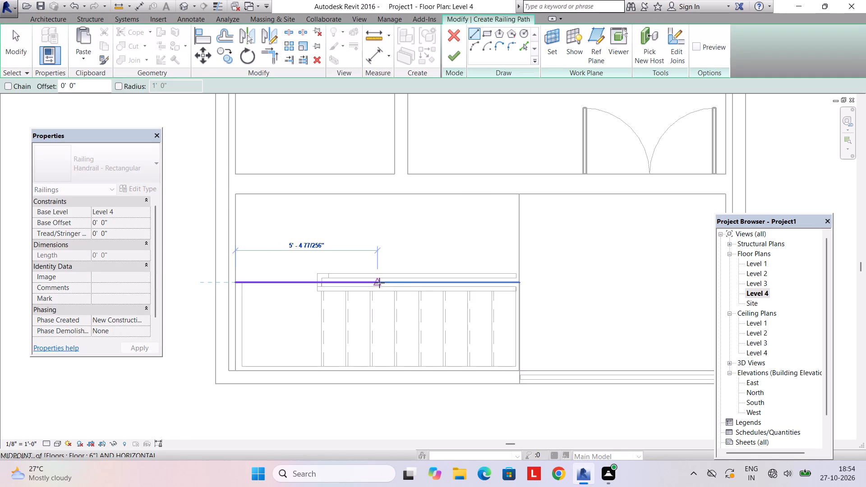
{"action": "key", "text": "space"}
{"action": "key", "text": "Escape"}
{"action": "middle_click_drag", "start_coordinate": [290, 247], "coordinate": [327, 210]}
{"action": "scroll", "coordinate": [307, 256], "scroll_direction": "up", "scroll_amount": 3}
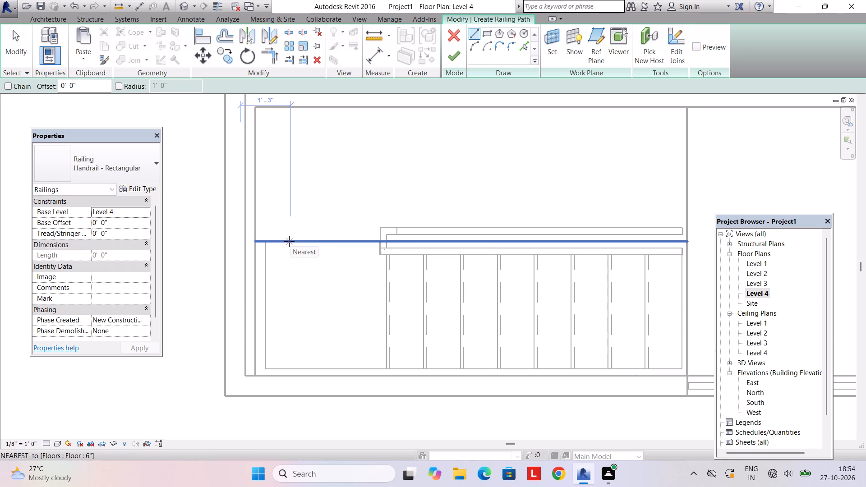
{"action": "scroll", "coordinate": [241, 232], "scroll_direction": "up", "scroll_amount": 4}
{"action": "left_click", "coordinate": [262, 239]}
{"action": "scroll", "coordinate": [452, 243], "scroll_direction": "down", "scroll_amount": 3}
{"action": "middle_click_drag", "start_coordinate": [503, 242], "coordinate": [397, 238]}
{"action": "middle_click_drag", "start_coordinate": [606, 232], "coordinate": [515, 228]}
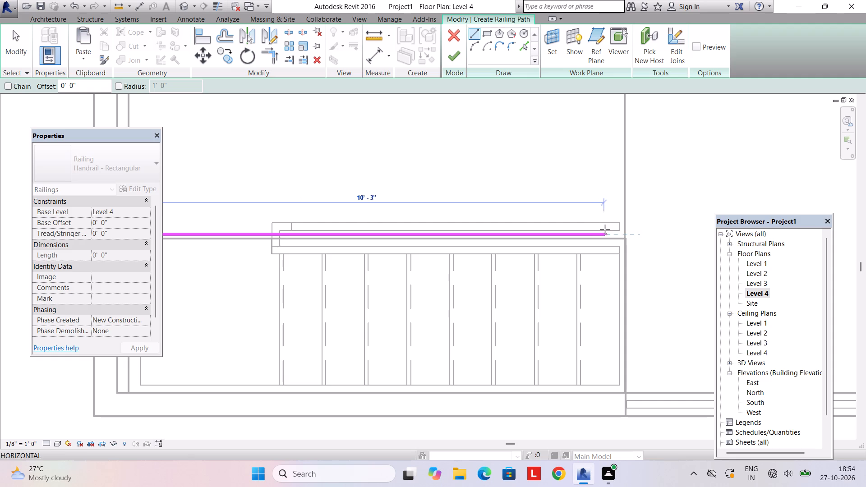
{"action": "left_click", "coordinate": [626, 232]}
{"action": "left_click", "coordinate": [461, 58]}
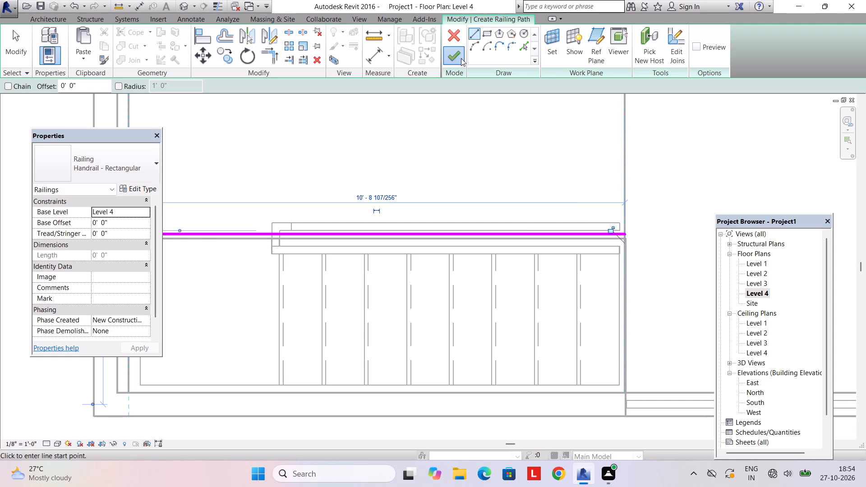
{"action": "key", "text": "Escape"}
Examine the rooftop railing beside the stair opening and the flight below it in 3D from several angles.
{"action": "left_click", "coordinate": [362, 18]}
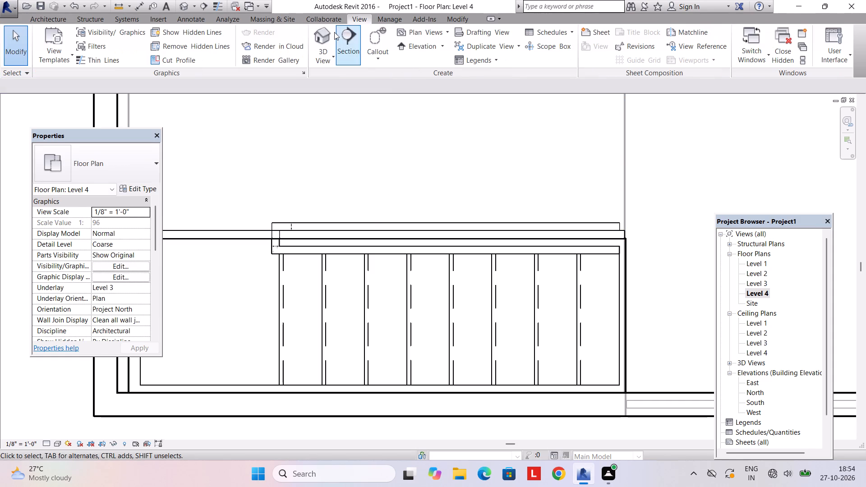
{"action": "left_click", "coordinate": [325, 34]}
{"action": "scroll", "coordinate": [419, 181], "scroll_direction": "down", "scroll_amount": 2}
{"action": "middle_click_drag", "start_coordinate": [447, 215], "coordinate": [388, 285], "text": "shift"}
{"action": "scroll", "coordinate": [553, 210], "scroll_direction": "up", "scroll_amount": 1}
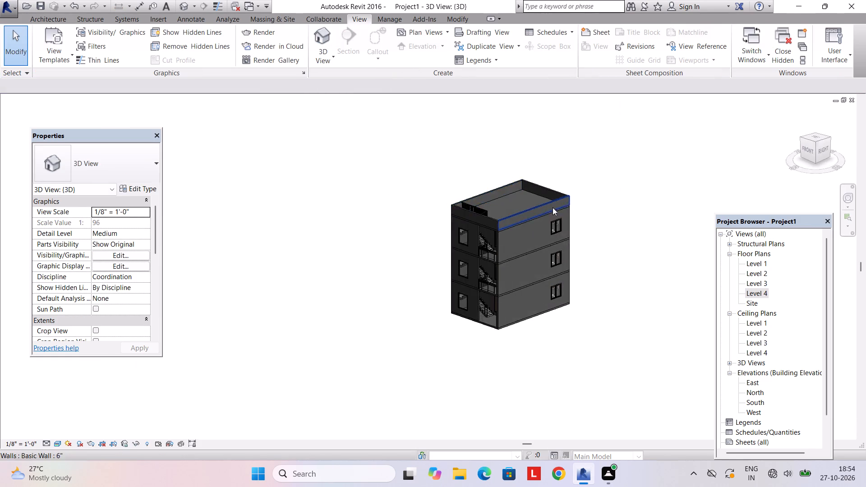
{"action": "scroll", "coordinate": [553, 207], "scroll_direction": "up", "scroll_amount": 2}
{"action": "middle_click_drag", "start_coordinate": [539, 204], "coordinate": [410, 284], "text": "shift"}
{"action": "scroll", "coordinate": [428, 261], "scroll_direction": "up", "scroll_amount": 7}
{"action": "middle_click_drag", "start_coordinate": [425, 234], "coordinate": [324, 180], "text": "shift"}
{"action": "scroll", "coordinate": [362, 179], "scroll_direction": "up", "scroll_amount": 5}
{"action": "middle_click_drag", "start_coordinate": [384, 192], "coordinate": [504, 241], "text": "shift"}
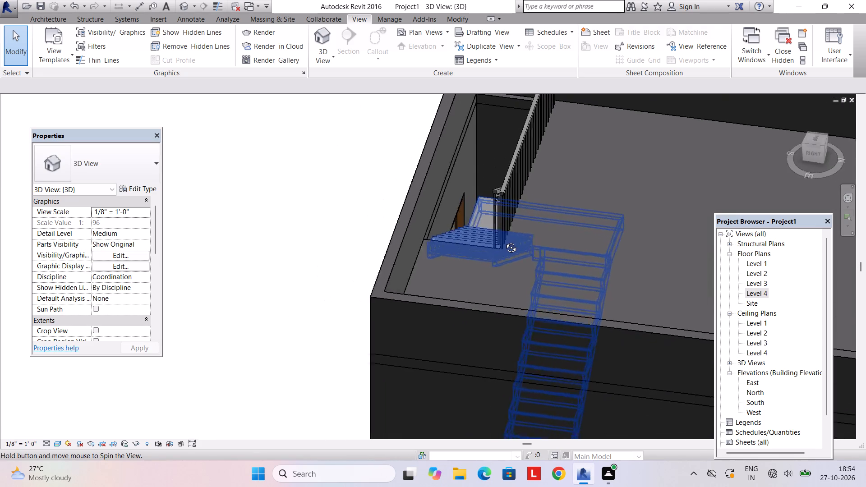
{"action": "middle_click_drag", "start_coordinate": [504, 241], "coordinate": [521, 241], "text": "shift"}
{"action": "scroll", "coordinate": [517, 234], "scroll_direction": "up", "scroll_amount": 1}
{"action": "middle_click_drag", "start_coordinate": [517, 233], "coordinate": [535, 253], "text": "shift"}
{"action": "scroll", "coordinate": [534, 239], "scroll_direction": "up", "scroll_amount": 3}
{"action": "middle_click_drag", "start_coordinate": [534, 232], "coordinate": [517, 266], "text": "shift"}
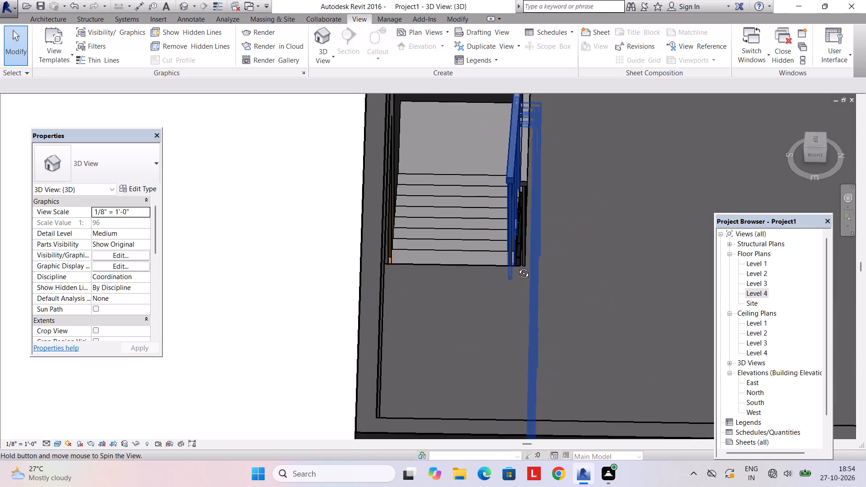
{"action": "middle_click_drag", "start_coordinate": [517, 266], "coordinate": [518, 349], "text": "shift"}
{"action": "scroll", "coordinate": [507, 254], "scroll_direction": "down", "scroll_amount": 5}
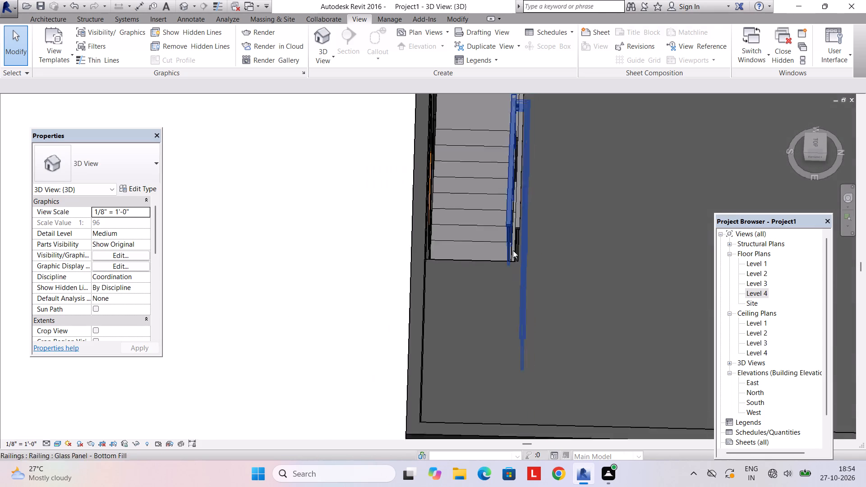
{"action": "middle_click_drag", "start_coordinate": [539, 236], "coordinate": [459, 147], "text": "shift"}
{"action": "middle_click_drag", "start_coordinate": [470, 190], "coordinate": [434, 138], "text": "shift"}
{"action": "middle_click_drag", "start_coordinate": [454, 215], "coordinate": [396, 149], "text": "shift"}
{"action": "scroll", "coordinate": [454, 215], "scroll_direction": "up", "scroll_amount": 1, "text": "shift"}
{"action": "scroll", "coordinate": [415, 193], "scroll_direction": "down", "scroll_amount": 4}
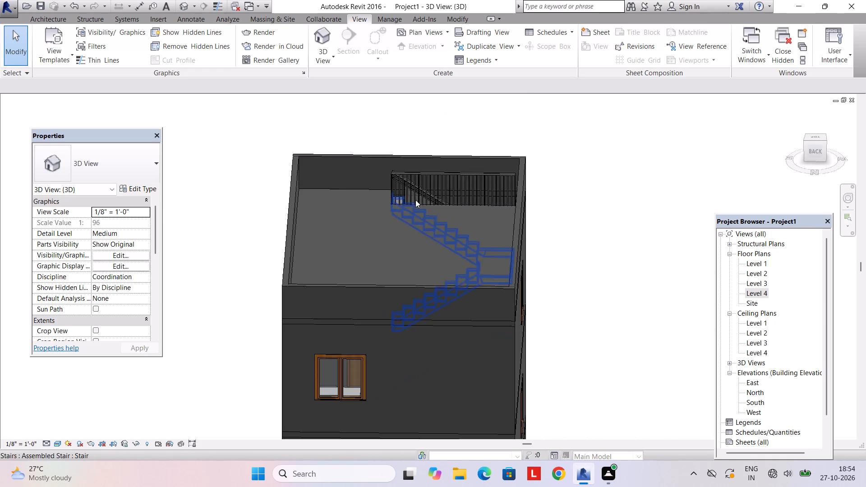
{"action": "middle_click_drag", "start_coordinate": [415, 200], "coordinate": [499, 258], "text": "shift"}
{"action": "middle_click_drag", "start_coordinate": [440, 229], "coordinate": [512, 299], "text": "shift"}
{"action": "middle_click_drag", "start_coordinate": [452, 240], "coordinate": [488, 252], "text": "shift"}
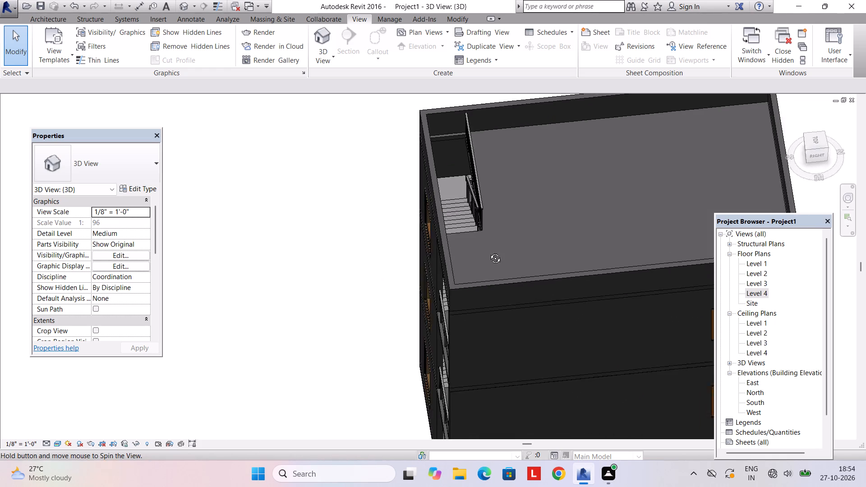
{"action": "middle_click_drag", "start_coordinate": [488, 252], "coordinate": [537, 277], "text": "shift"}
{"action": "middle_click_drag", "start_coordinate": [465, 228], "coordinate": [521, 279], "text": "shift"}
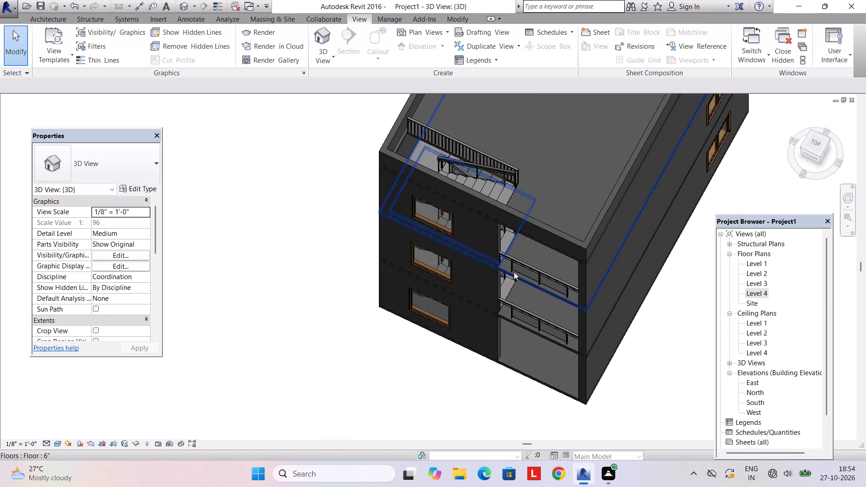
Inspect the front façade, its balconies and the adjoining side wall in 3D.
{"action": "middle_click_drag", "start_coordinate": [507, 264], "coordinate": [490, 140], "text": "shift"}
{"action": "middle_click_drag", "start_coordinate": [498, 180], "coordinate": [516, 123], "text": "shift"}
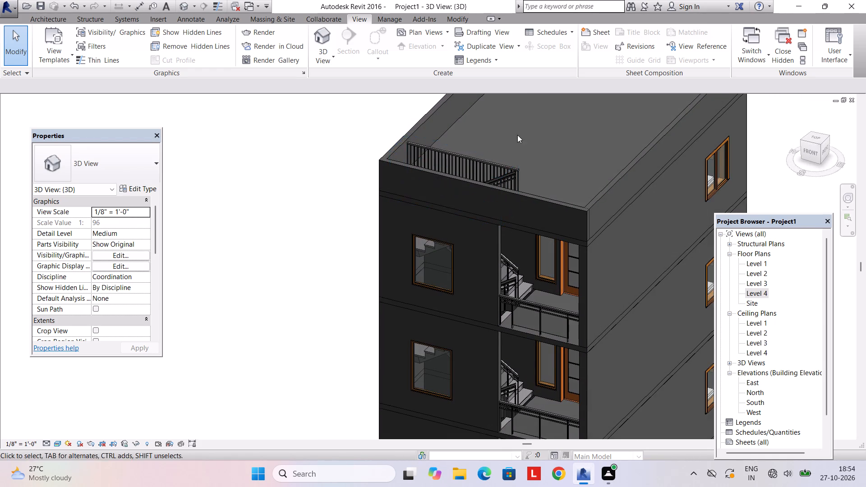
{"action": "middle_click_drag", "start_coordinate": [529, 221], "coordinate": [553, 131], "text": "shift"}
{"action": "middle_click_drag", "start_coordinate": [548, 165], "coordinate": [567, 112], "text": "shift"}
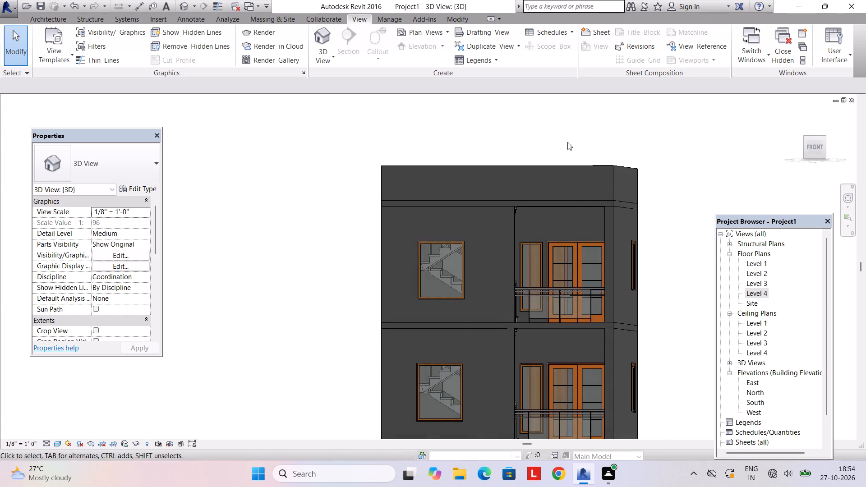
{"action": "scroll", "coordinate": [567, 159], "scroll_direction": "down", "scroll_amount": 4}
{"action": "middle_click_drag", "start_coordinate": [567, 174], "coordinate": [592, 193], "text": "shift"}
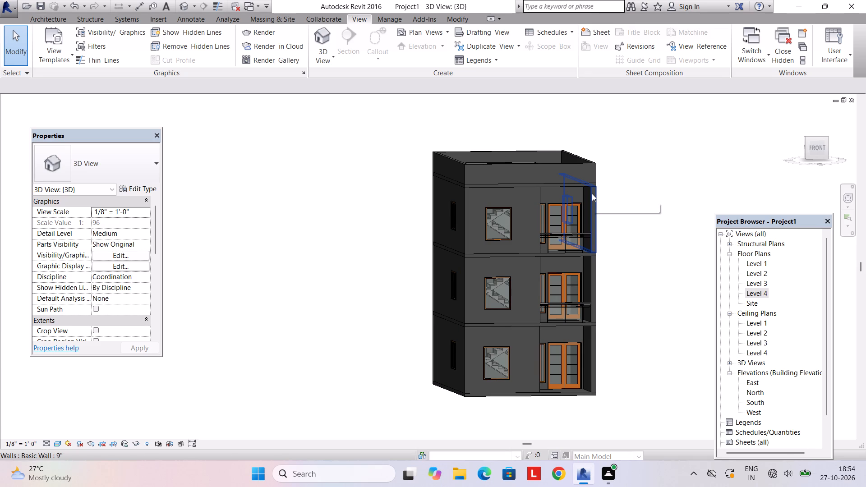
{"action": "middle_click_drag", "start_coordinate": [611, 212], "coordinate": [490, 241], "text": "shift"}
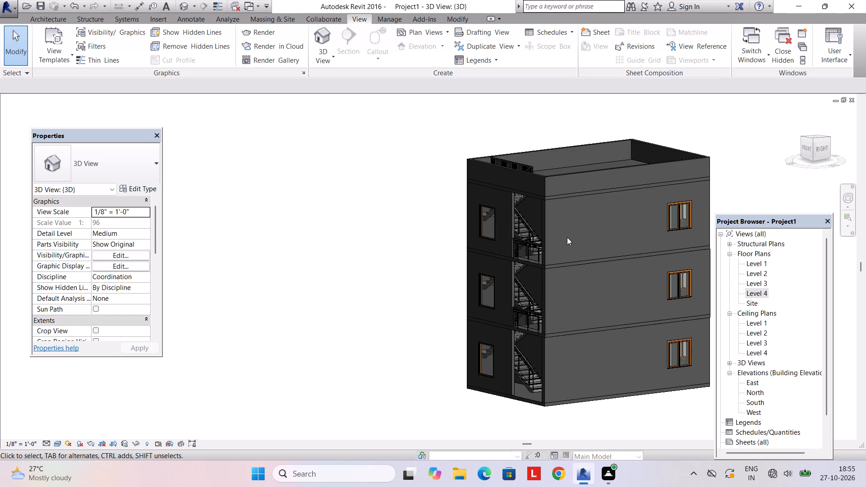
Split the 9" east exterior wall on the Level 2 plan at the balcony-side face of the double-door wall.
{"action": "double_click", "coordinate": [763, 270]}
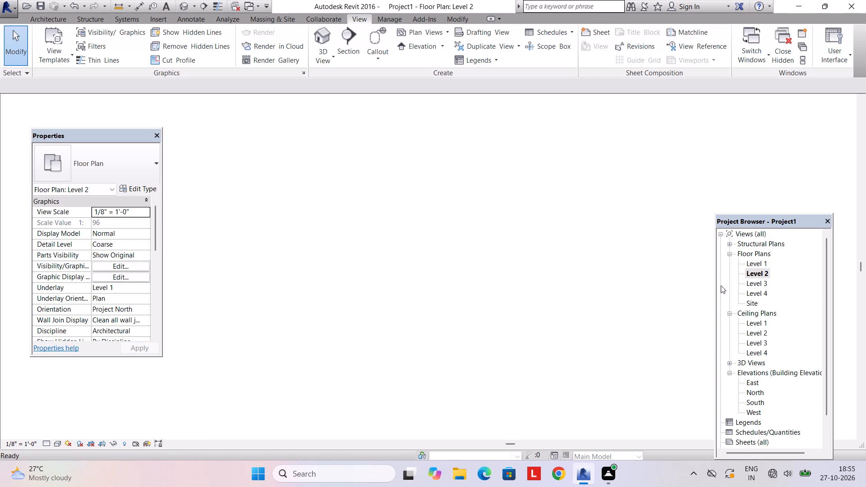
{"action": "scroll", "coordinate": [566, 292], "scroll_direction": "down", "scroll_amount": 8}
{"action": "middle_click_drag", "start_coordinate": [588, 277], "coordinate": [543, 281]}
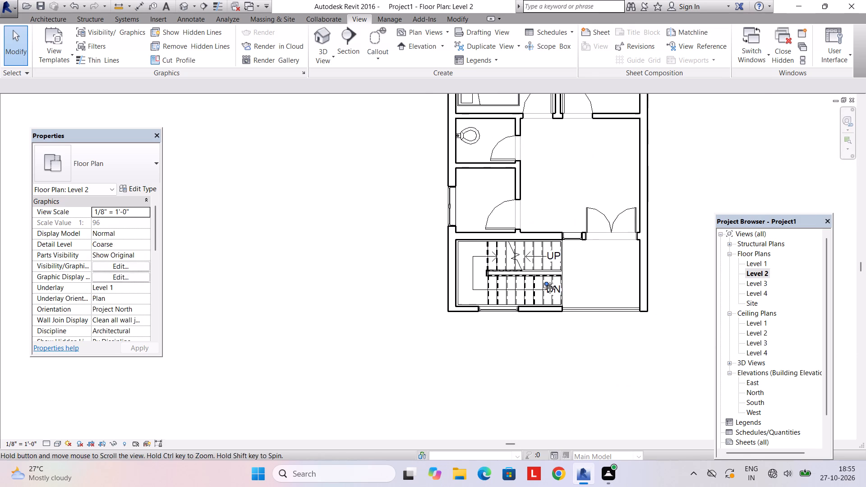
{"action": "middle_click_drag", "start_coordinate": [543, 281], "coordinate": [540, 281]}
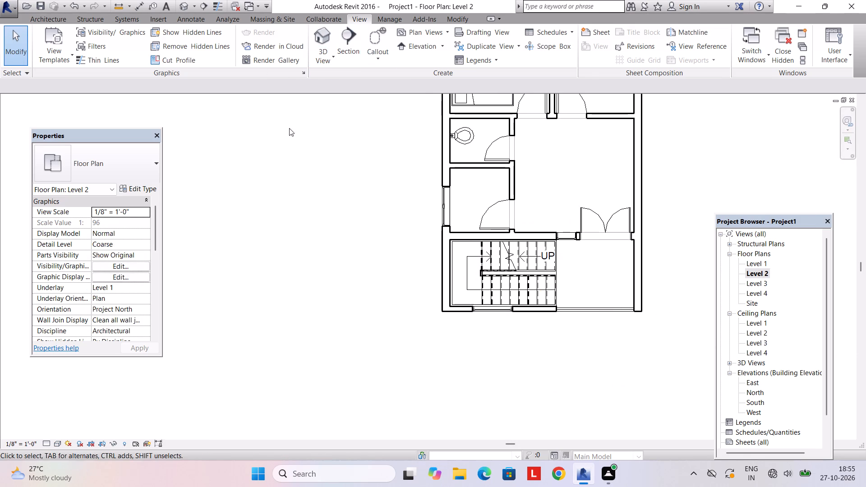
{"action": "left_click", "coordinate": [456, 22]}
{"action": "left_click", "coordinate": [291, 31]}
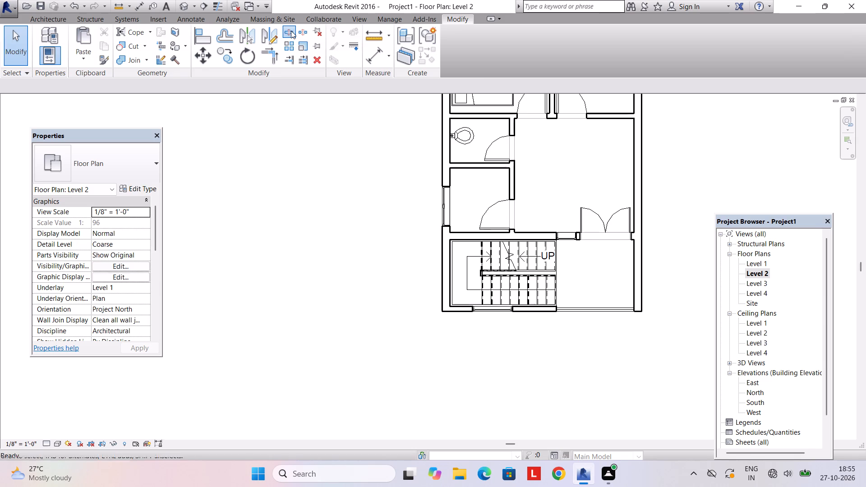
{"action": "scroll", "coordinate": [634, 210], "scroll_direction": "up", "scroll_amount": 11}
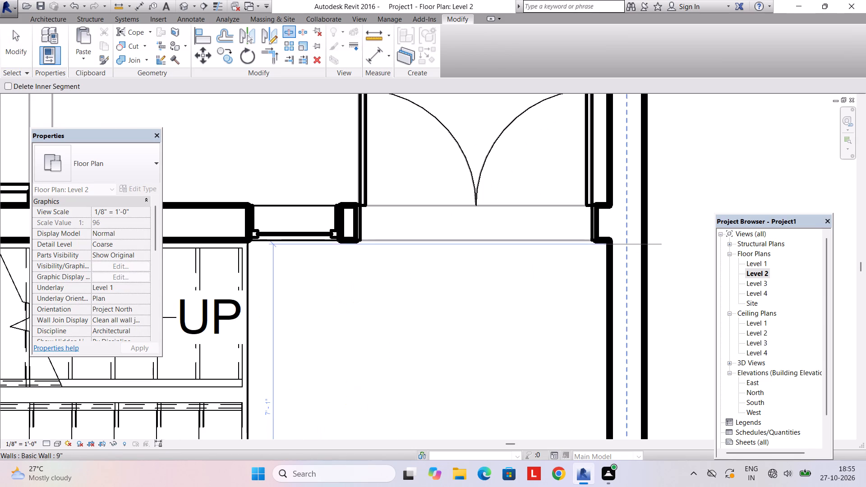
{"action": "left_click", "coordinate": [626, 242]}
{"action": "key", "text": "Escape"}
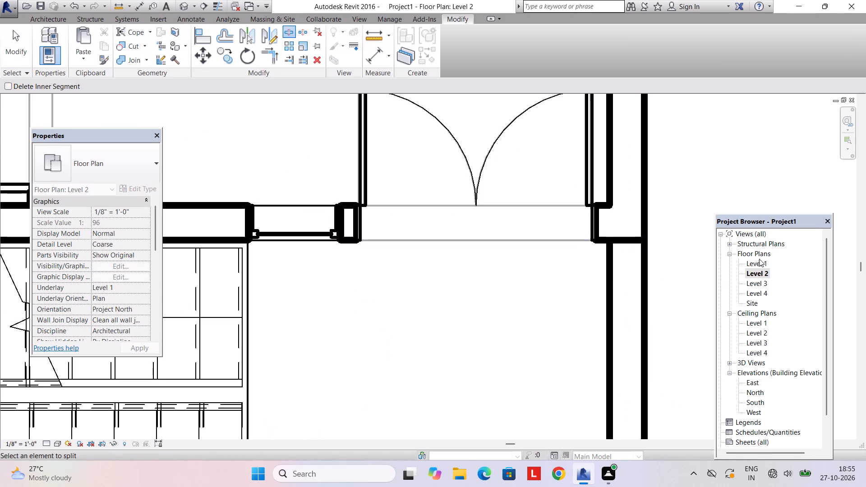
Split the 9" east exterior wall on the Level 3 plan at the balcony-side face of the double-door wall.
{"action": "double_click", "coordinate": [758, 283]}
{"action": "left_click", "coordinate": [309, 45]}
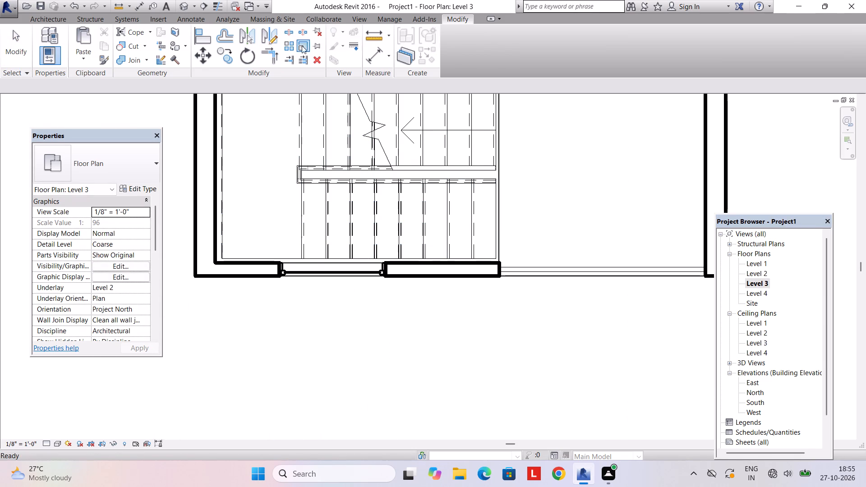
{"action": "left_click", "coordinate": [292, 31]}
{"action": "scroll", "coordinate": [400, 109], "scroll_direction": "down", "scroll_amount": 4}
{"action": "middle_click_drag", "start_coordinate": [487, 151], "coordinate": [426, 229]}
{"action": "scroll", "coordinate": [520, 188], "scroll_direction": "up", "scroll_amount": 5}
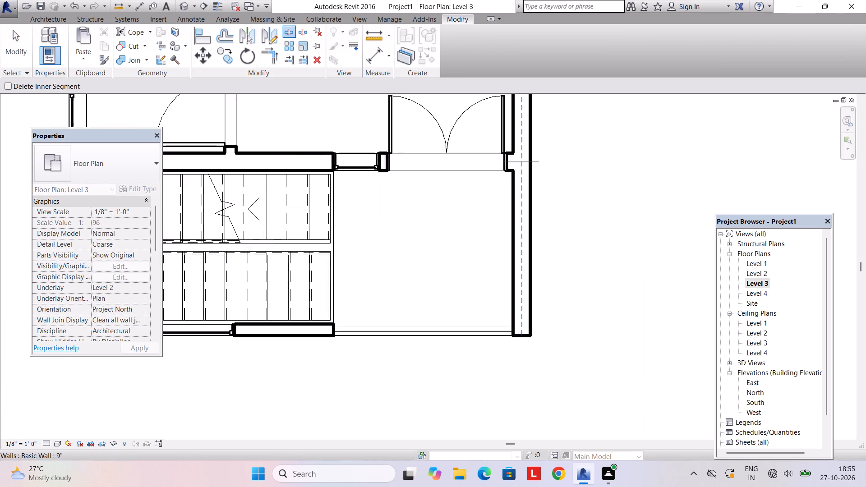
{"action": "scroll", "coordinate": [518, 166], "scroll_direction": "up", "scroll_amount": 5}
{"action": "left_click", "coordinate": [528, 178]}
{"action": "key", "text": "Escape"}
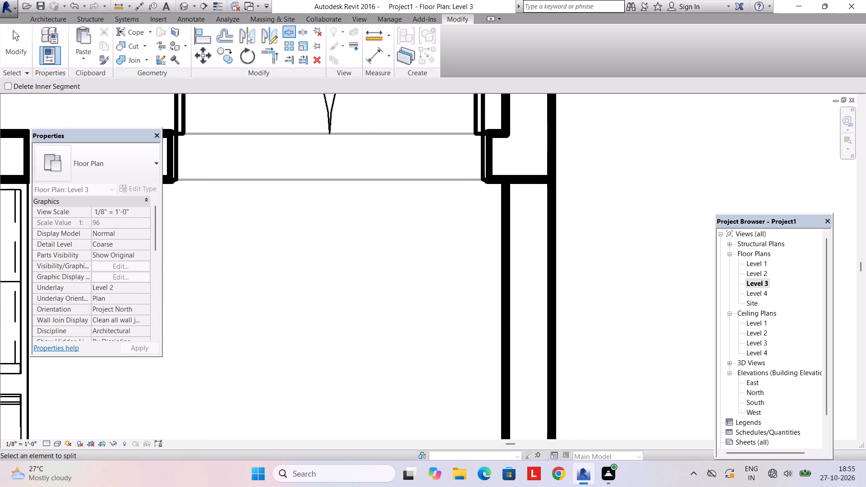
{"action": "key", "text": "Escape"}
Delete the split-off east wall segment beside the front balcony on Level 3.
{"action": "scroll", "coordinate": [516, 237], "scroll_direction": "down", "scroll_amount": 9}
{"action": "left_click", "coordinate": [526, 264]}
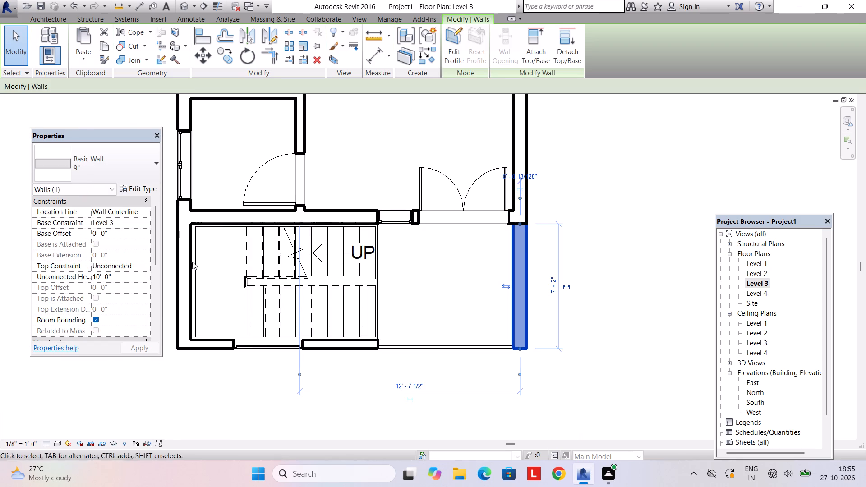
{"action": "left_click", "coordinate": [115, 277]}
{"action": "left_click_drag", "start_coordinate": [115, 277], "coordinate": [86, 271]}
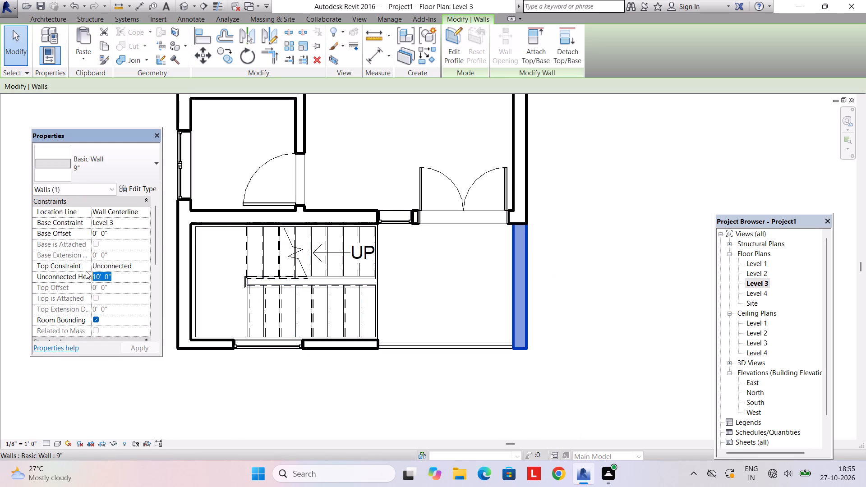
{"action": "key", "text": "Delete"}
{"action": "key", "text": "BackSpace"}
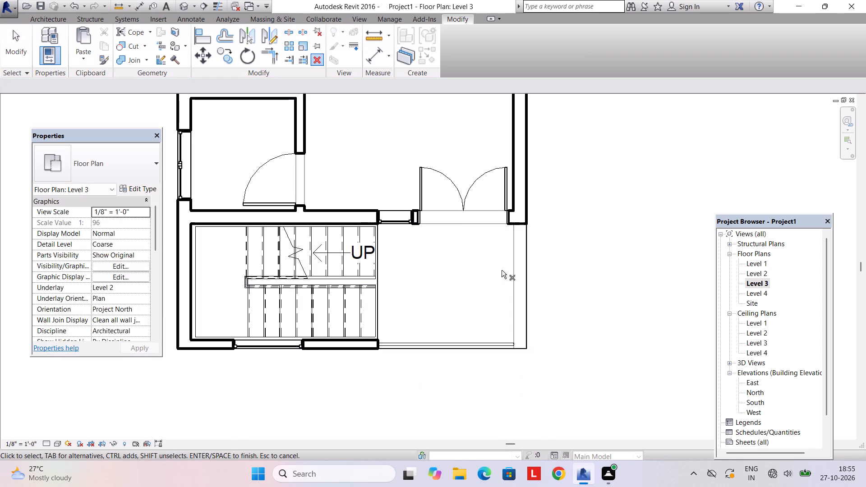
Delete the split-off east wall segment beside the front balcony on Level 2.
{"action": "double_click", "coordinate": [758, 274]}
{"action": "left_click", "coordinate": [612, 305]}
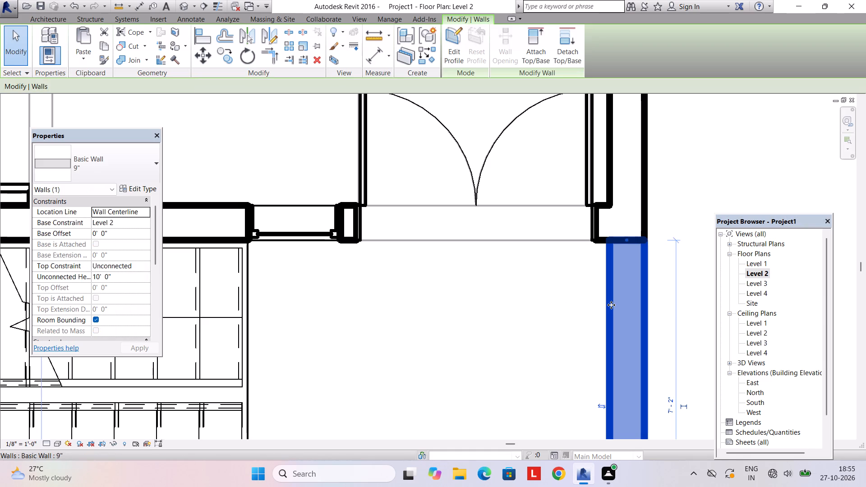
{"action": "key", "text": "Delete"}
Sketch a straight railing about 6'-10" long along the open east side of the Level 2 front balcony.
{"action": "scroll", "coordinate": [611, 305], "scroll_direction": "down", "scroll_amount": 9}
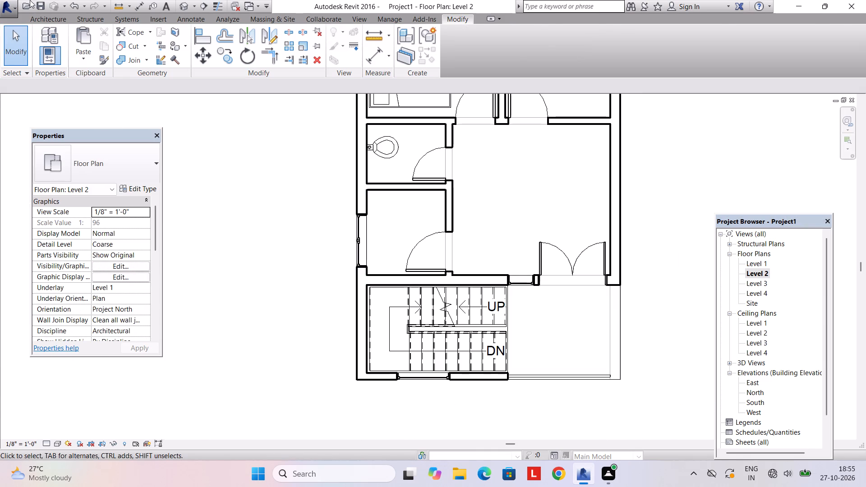
{"action": "left_click", "coordinate": [32, 19]}
{"action": "left_click", "coordinate": [375, 39]}
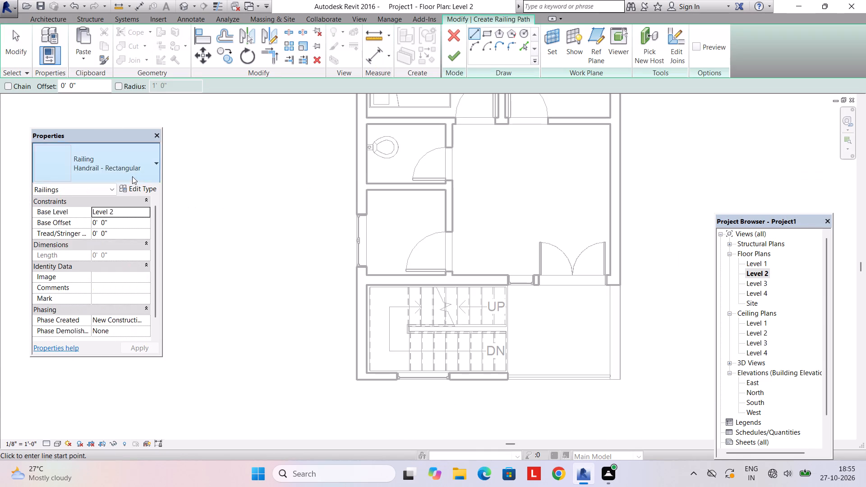
{"action": "left_click", "coordinate": [132, 176]}
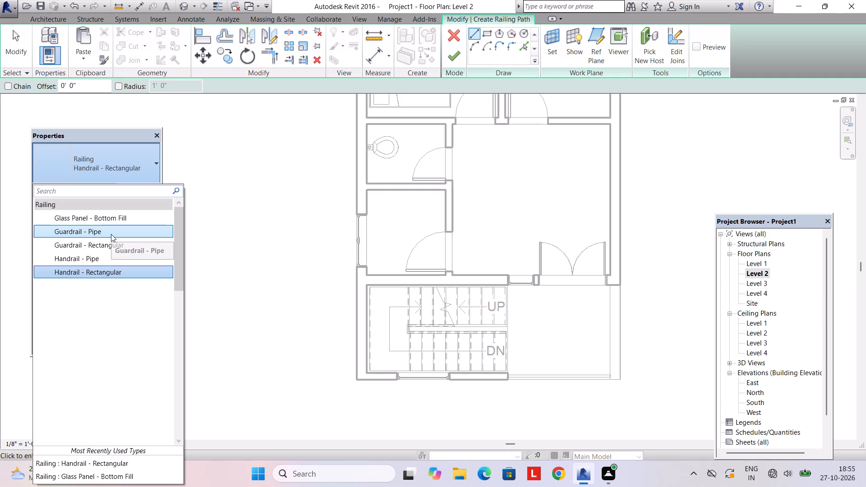
{"action": "left_click", "coordinate": [120, 211]}
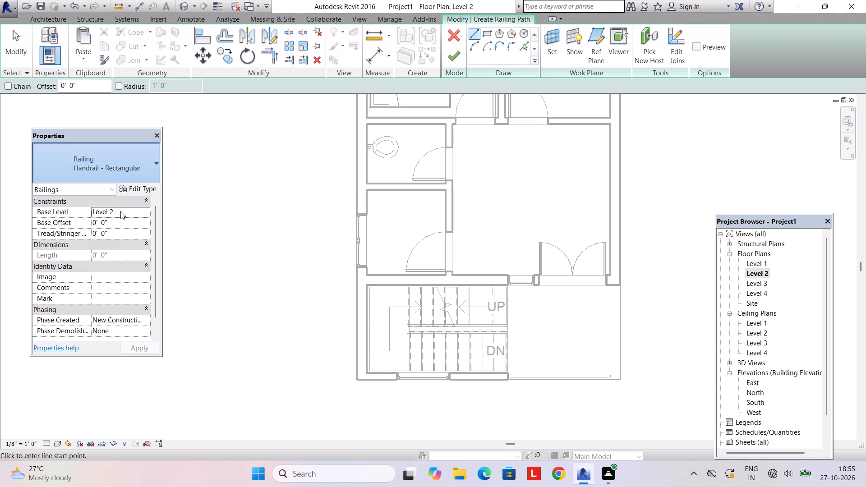
{"action": "scroll", "coordinate": [728, 353], "scroll_direction": "up", "scroll_amount": 5}
{"action": "scroll", "coordinate": [593, 289], "scroll_direction": "up", "scroll_amount": 3}
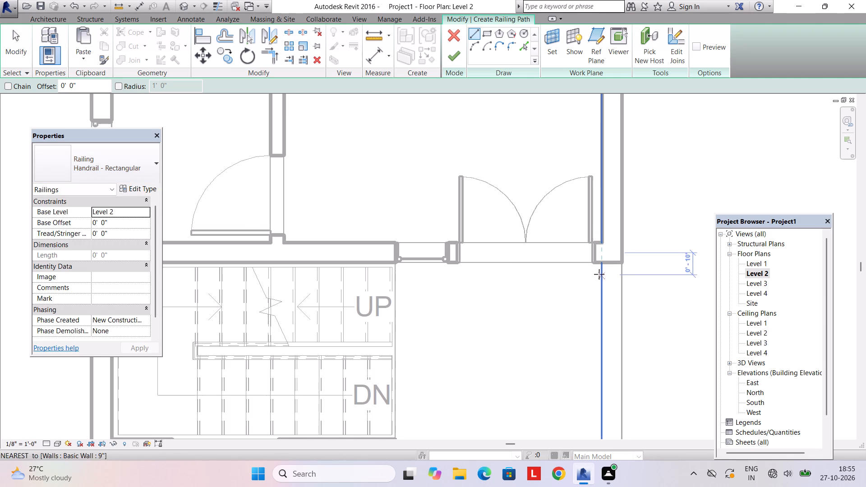
{"action": "left_click", "coordinate": [603, 265]}
{"action": "middle_click_drag", "start_coordinate": [610, 380], "coordinate": [587, 273]}
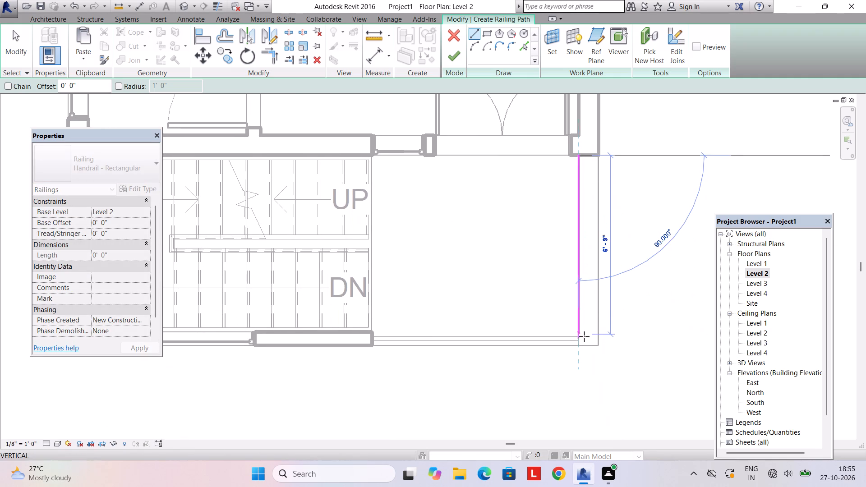
{"action": "scroll", "coordinate": [583, 334], "scroll_direction": "up", "scroll_amount": 6}
{"action": "left_click", "coordinate": [576, 343]}
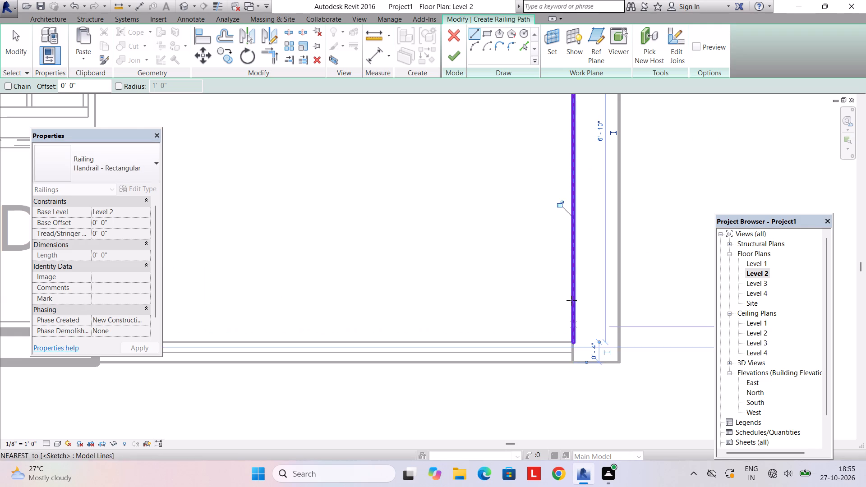
{"action": "left_click", "coordinate": [451, 58]}
{"action": "key", "text": "Escape"}
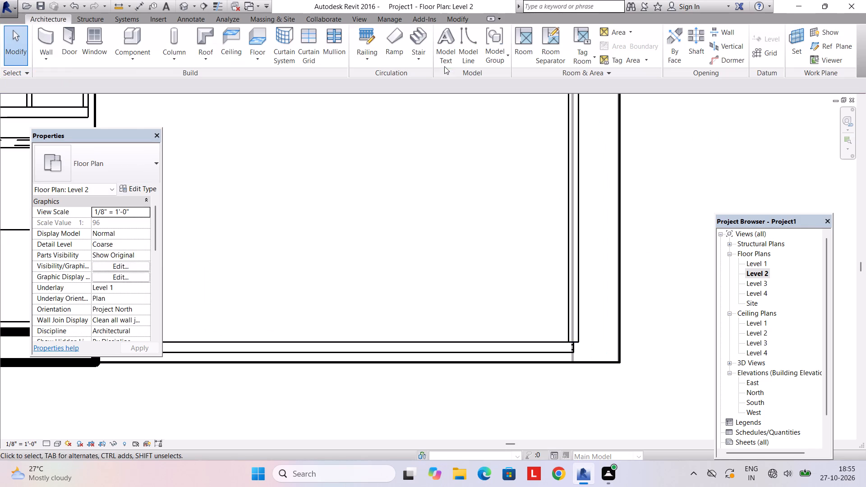
In the 3D view, change the Level 2 balcony's side railing type to Glass Panel - Bottom Fill.
{"action": "left_click", "coordinate": [355, 20]}
{"action": "left_click", "coordinate": [322, 35]}
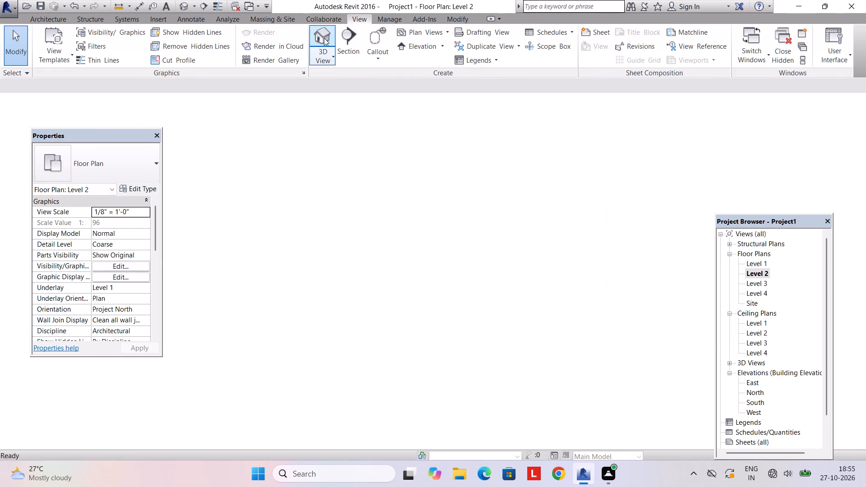
{"action": "scroll", "coordinate": [438, 166], "scroll_direction": "down", "scroll_amount": 1}
{"action": "scroll", "coordinate": [483, 214], "scroll_direction": "up", "scroll_amount": 2}
{"action": "middle_click_drag", "start_coordinate": [508, 241], "coordinate": [544, 259], "text": "shift"}
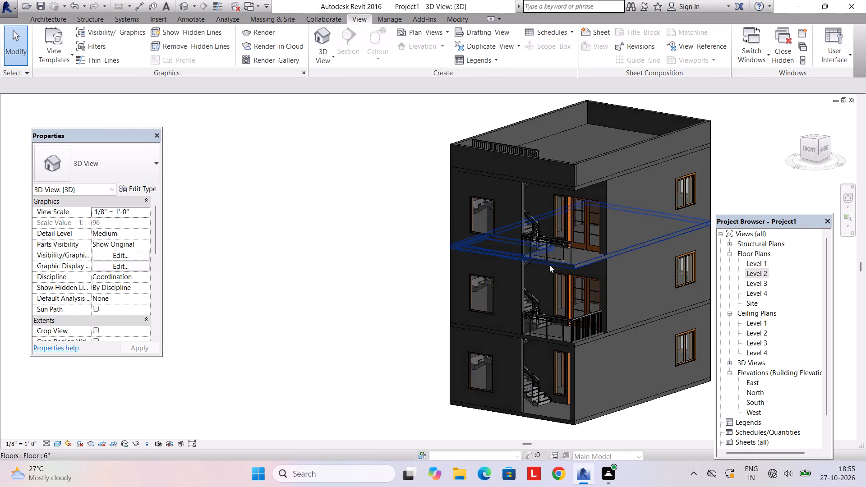
{"action": "scroll", "coordinate": [572, 279], "scroll_direction": "up", "scroll_amount": 3}
{"action": "left_click", "coordinate": [596, 330]}
{"action": "key", "text": "Escape"}
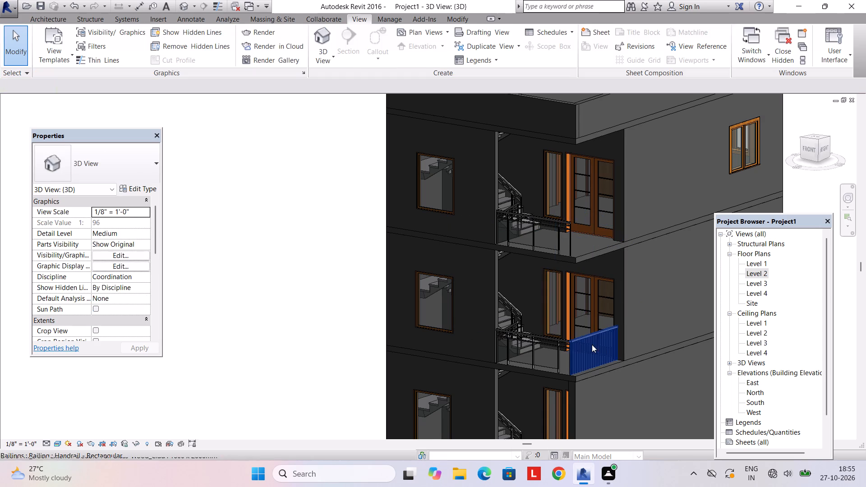
{"action": "left_click", "coordinate": [592, 345]}
{"action": "left_click", "coordinate": [125, 164]}
{"action": "scroll", "coordinate": [94, 234], "scroll_direction": "up", "scroll_amount": 3}
{"action": "left_click", "coordinate": [95, 221]}
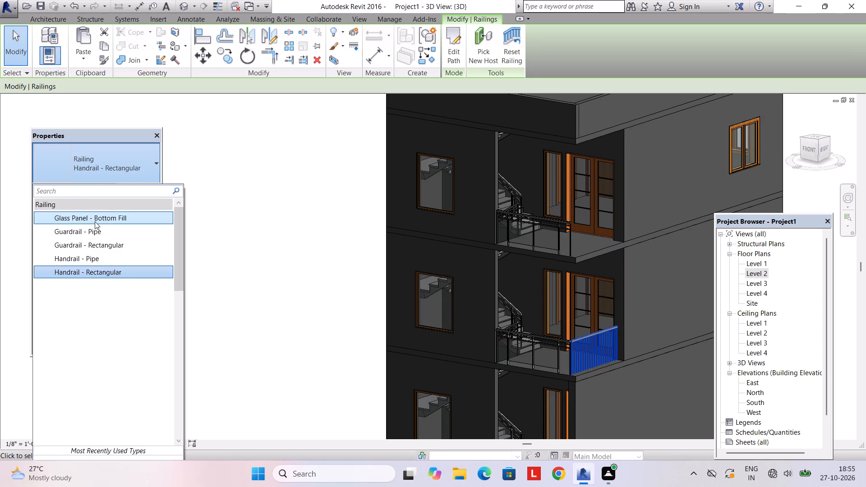
{"action": "key", "text": "Escape"}
Examine the Level 2 balcony's side railing and its corner with the front railing in 3D.
{"action": "scroll", "coordinate": [427, 279], "scroll_direction": "down", "scroll_amount": 5}
{"action": "scroll", "coordinate": [447, 281], "scroll_direction": "up", "scroll_amount": 2}
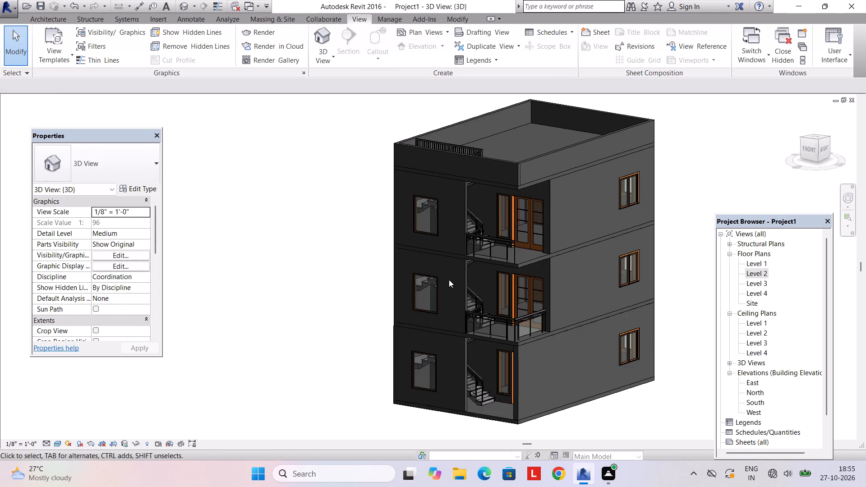
{"action": "middle_click_drag", "start_coordinate": [447, 281], "coordinate": [517, 259], "text": "shift"}
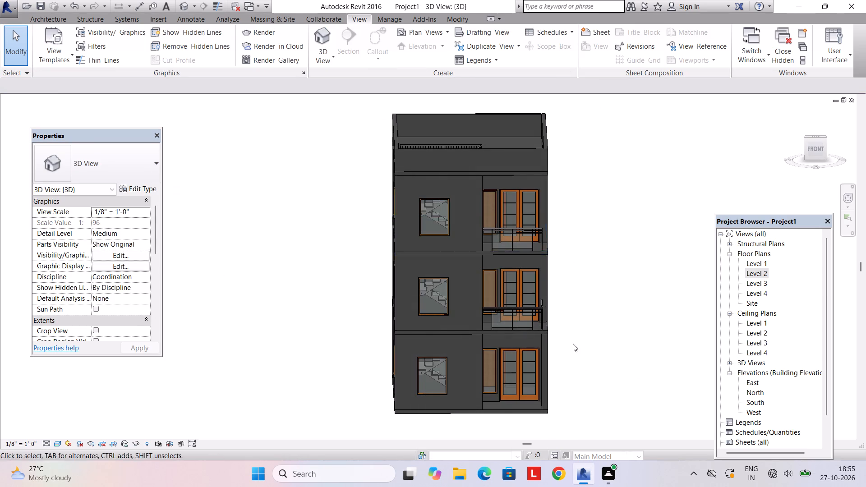
{"action": "scroll", "coordinate": [573, 344], "scroll_direction": "up", "scroll_amount": 6}
{"action": "middle_click_drag", "start_coordinate": [522, 330], "coordinate": [505, 377], "text": "shift"}
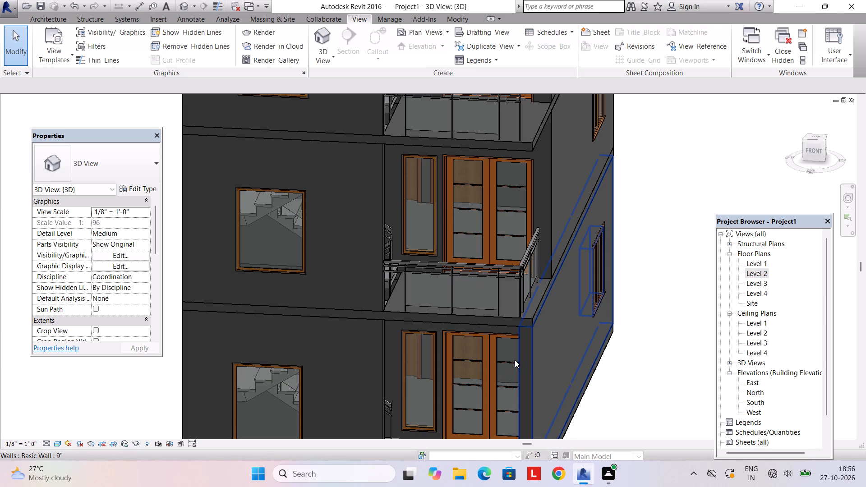
{"action": "scroll", "coordinate": [524, 345], "scroll_direction": "up", "scroll_amount": 3}
{"action": "scroll", "coordinate": [524, 343], "scroll_direction": "down", "scroll_amount": 3}
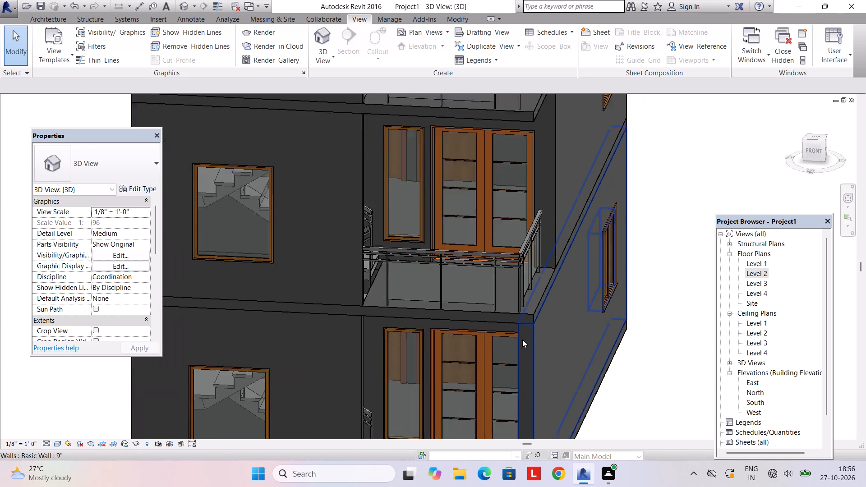
{"action": "scroll", "coordinate": [522, 340], "scroll_direction": "up", "scroll_amount": 4}
{"action": "scroll", "coordinate": [517, 293], "scroll_direction": "up", "scroll_amount": 3}
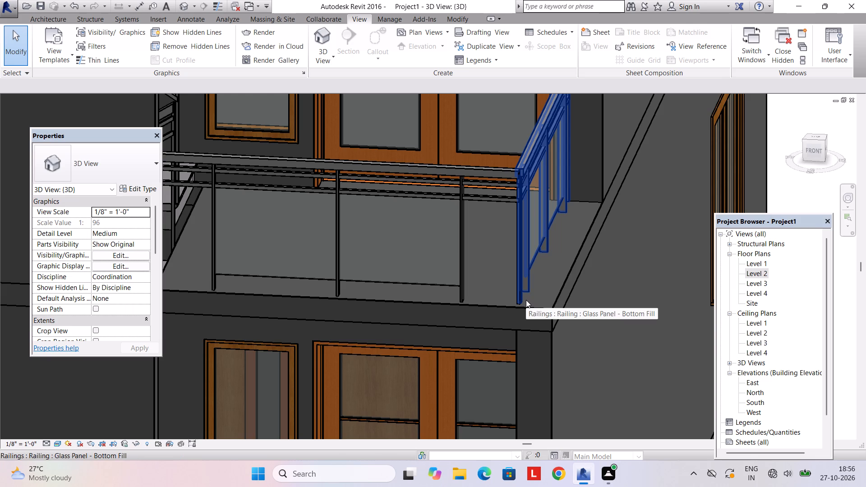
Edit the side railing's path on the Level 2 plan, shifting it outward close to the balcony slab's east edge.
{"action": "left_click", "coordinate": [534, 237]}
{"action": "left_click", "coordinate": [546, 237]}
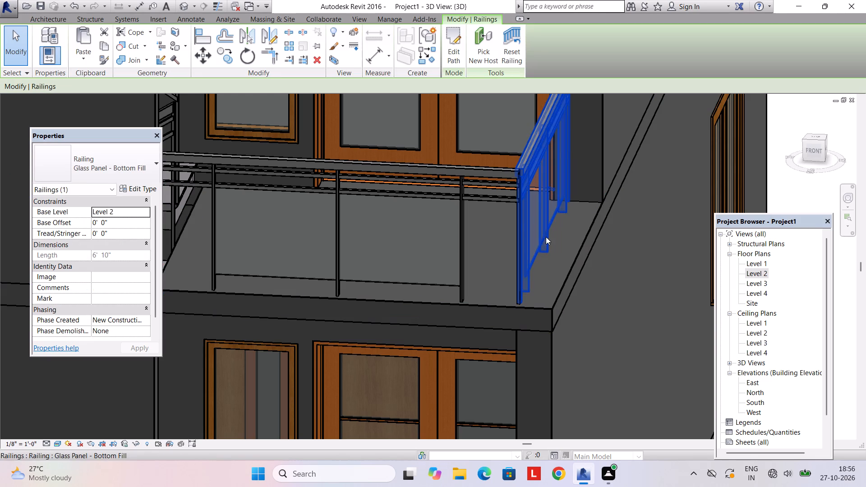
{"action": "left_click", "coordinate": [458, 56]}
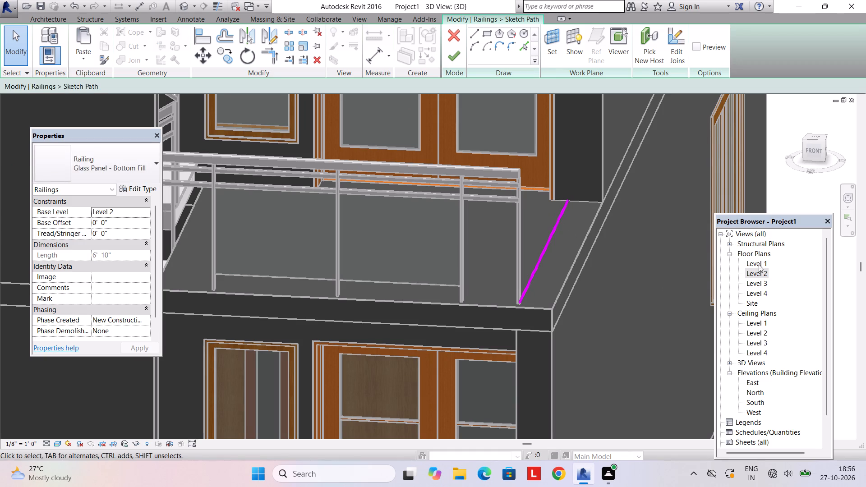
{"action": "double_click", "coordinate": [761, 270]}
{"action": "scroll", "coordinate": [616, 313], "scroll_direction": "down", "scroll_amount": 3}
{"action": "scroll", "coordinate": [610, 313], "scroll_direction": "up", "scroll_amount": 3}
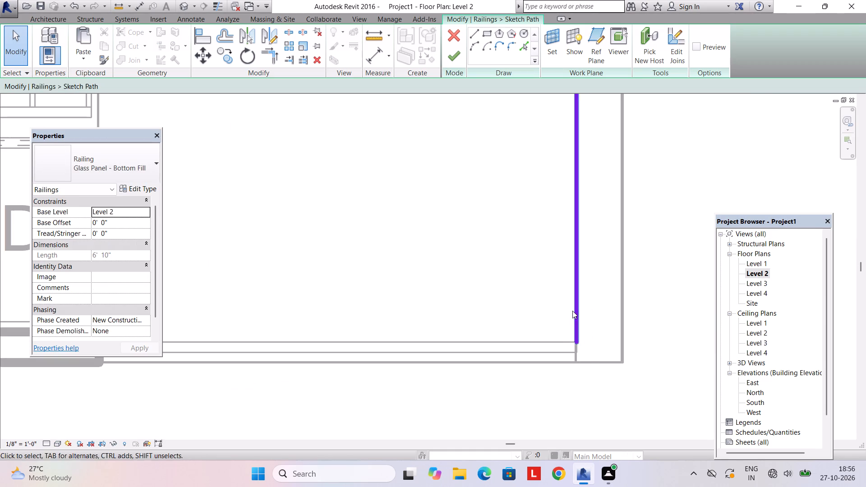
{"action": "left_click", "coordinate": [572, 311]}
{"action": "key", "text": "Right"}
{"action": "key", "text": "Right"}
{"action": "key", "text": "Right"}
{"action": "key", "text": "Right"}
{"action": "key", "text": "Right"}
{"action": "key", "text": "Right"}
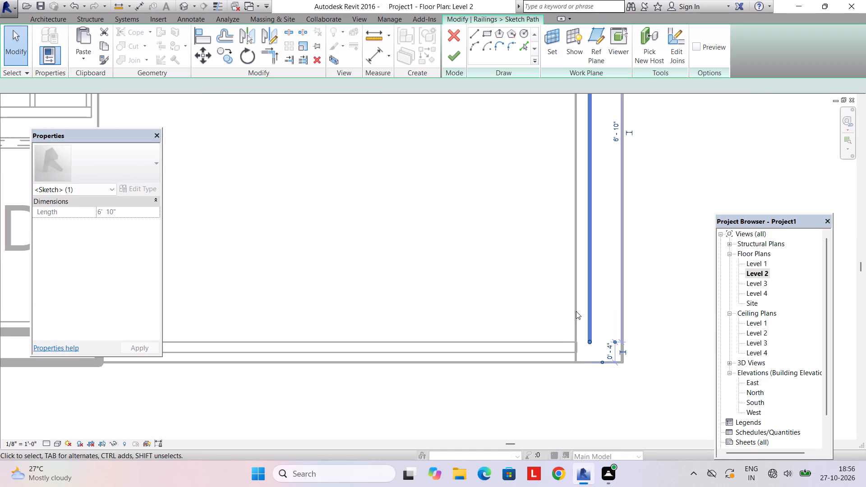
{"action": "key", "text": "Right"}
{"action": "key", "text": "Right"}
{"action": "key", "text": "Right"}
{"action": "key", "text": "Right"}
{"action": "key", "text": "Right"}
{"action": "key", "text": "Right"}
{"action": "key", "text": "Right"}
{"action": "key", "text": "Right"}
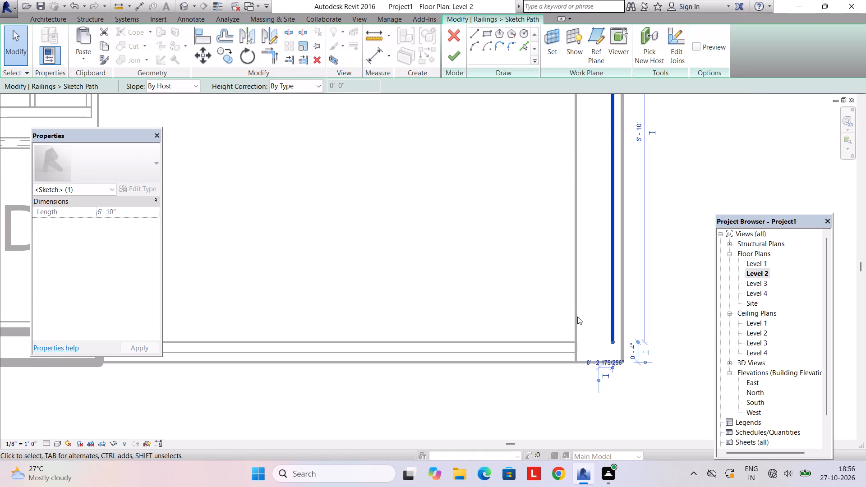
{"action": "key", "text": "Right"}
{"action": "left_click", "coordinate": [559, 344]}
{"action": "left_click", "coordinate": [451, 59]}
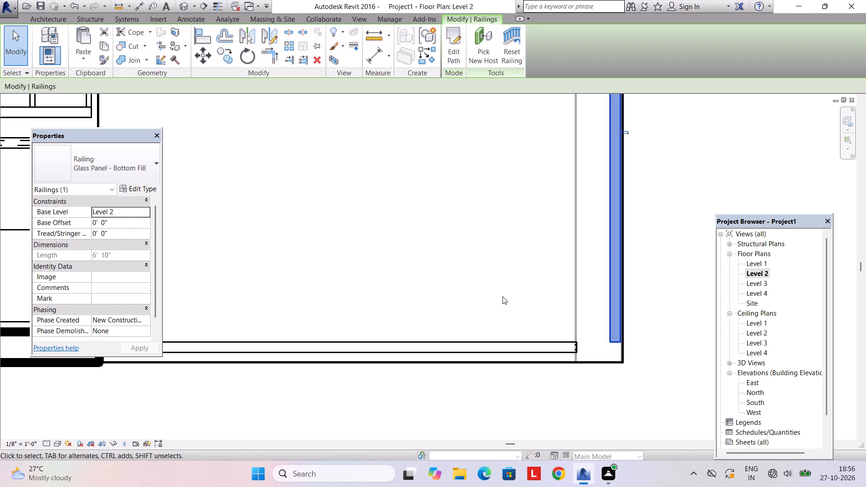
Extend the Level 2 front balcony railing's path eastward to 8'-4" so it reaches the side railing.
{"action": "left_click", "coordinate": [516, 346]}
{"action": "left_click", "coordinate": [447, 48]}
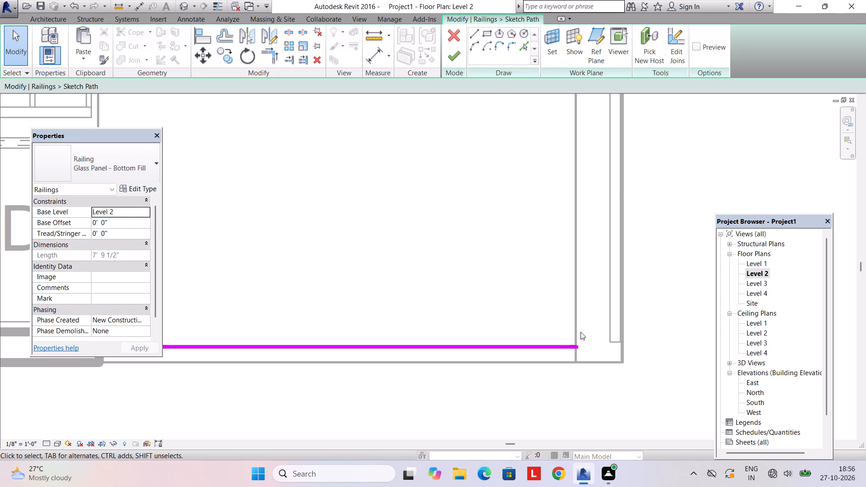
{"action": "left_click", "coordinate": [573, 350]}
{"action": "left_click_drag", "start_coordinate": [573, 345], "coordinate": [609, 344]}
{"action": "scroll", "coordinate": [611, 342], "scroll_direction": "up", "scroll_amount": 1}
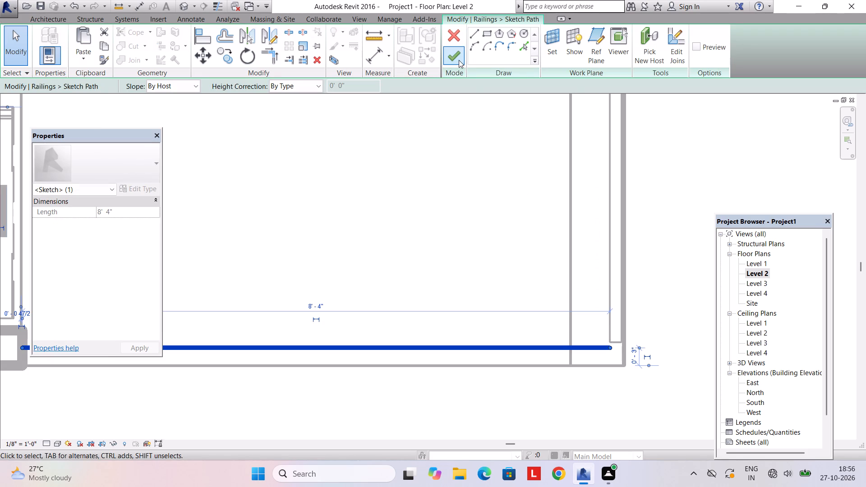
{"action": "left_click", "coordinate": [458, 59]}
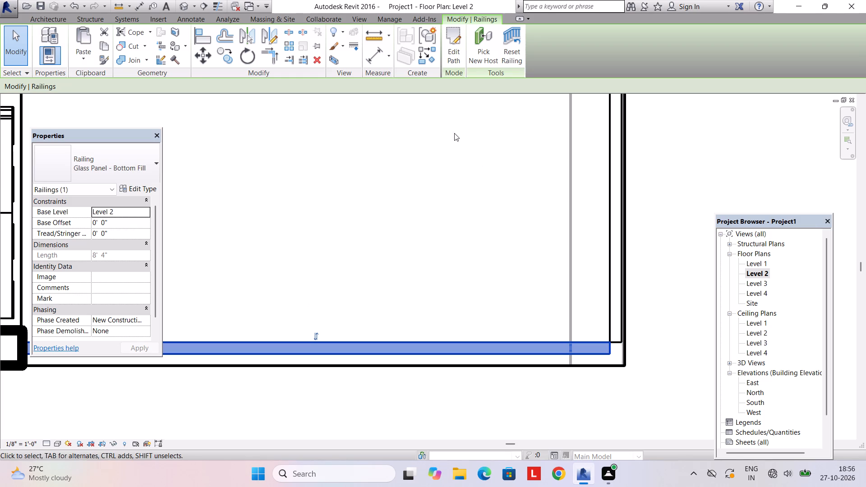
Inspect the Level 2 balcony's railing corner and the front balconies from several angles in 3D.
{"action": "left_click", "coordinate": [369, 20]}
{"action": "left_click", "coordinate": [329, 35]}
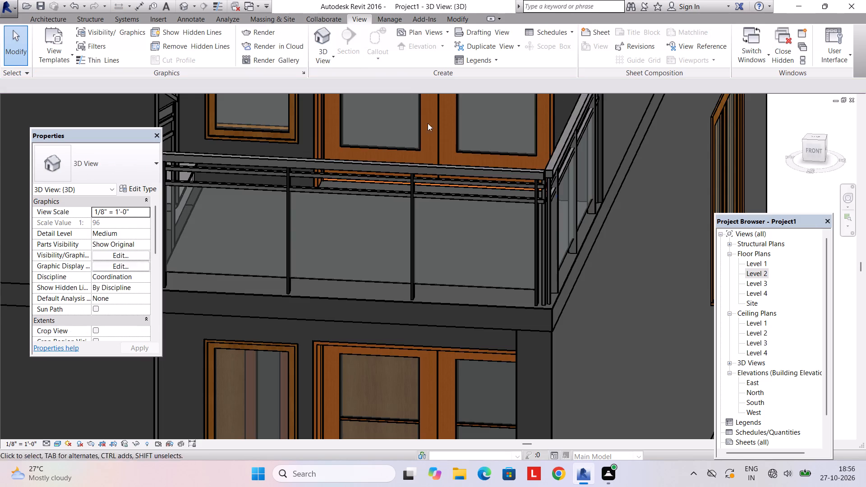
{"action": "scroll", "coordinate": [539, 221], "scroll_direction": "up", "scroll_amount": 1}
{"action": "middle_click_drag", "start_coordinate": [539, 221], "coordinate": [507, 245]}
{"action": "scroll", "coordinate": [507, 245], "scroll_direction": "down", "scroll_amount": 5}
{"action": "middle_click_drag", "start_coordinate": [507, 245], "coordinate": [499, 246], "text": "shift"}
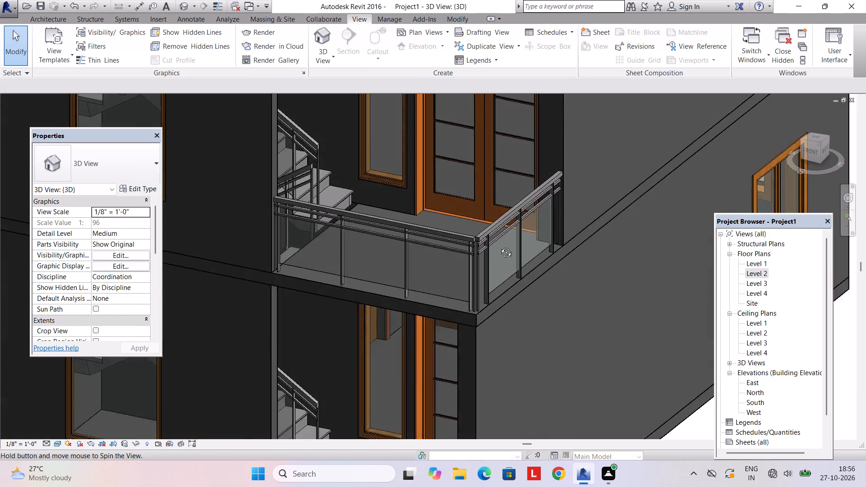
{"action": "middle_click_drag", "start_coordinate": [499, 246], "coordinate": [428, 241], "text": "shift"}
{"action": "scroll", "coordinate": [401, 258], "scroll_direction": "down", "scroll_amount": 4}
{"action": "middle_click_drag", "start_coordinate": [395, 260], "coordinate": [538, 231], "text": "shift"}
{"action": "scroll", "coordinate": [530, 228], "scroll_direction": "down", "scroll_amount": 2}
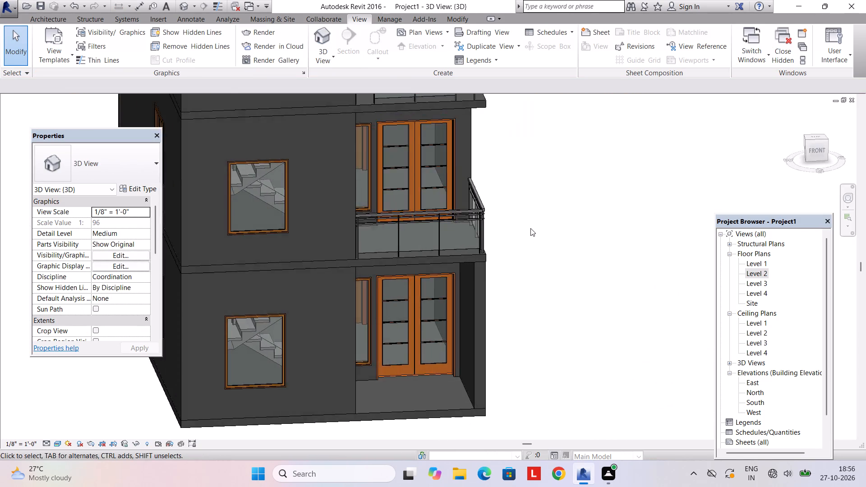
{"action": "scroll", "coordinate": [530, 228], "scroll_direction": "down", "scroll_amount": 7}
{"action": "middle_click_drag", "start_coordinate": [528, 224], "coordinate": [479, 206], "text": "shift"}
{"action": "scroll", "coordinate": [519, 189], "scroll_direction": "up", "scroll_amount": 3}
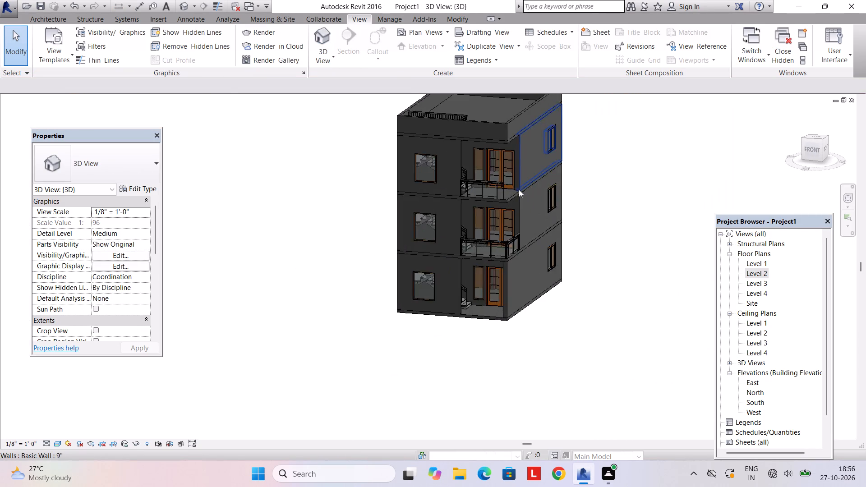
{"action": "scroll", "coordinate": [519, 189], "scroll_direction": "up", "scroll_amount": 3}
{"action": "middle_click_drag", "start_coordinate": [517, 191], "coordinate": [521, 248], "text": "shift"}
{"action": "scroll", "coordinate": [516, 235], "scroll_direction": "up", "scroll_amount": 3}
{"action": "middle_click_drag", "start_coordinate": [488, 200], "coordinate": [503, 230], "text": "shift"}
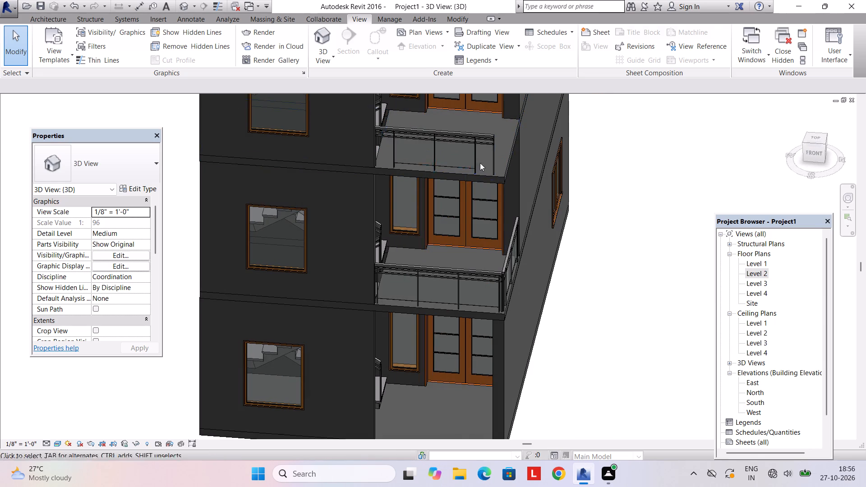
Extend the Level 3 front balcony railing's path eastward to 8'-4", close to the balcony slab's east edge.
{"action": "left_click", "coordinate": [479, 146]}
{"action": "left_click", "coordinate": [454, 51]}
{"action": "scroll", "coordinate": [493, 155], "scroll_direction": "up", "scroll_amount": 2}
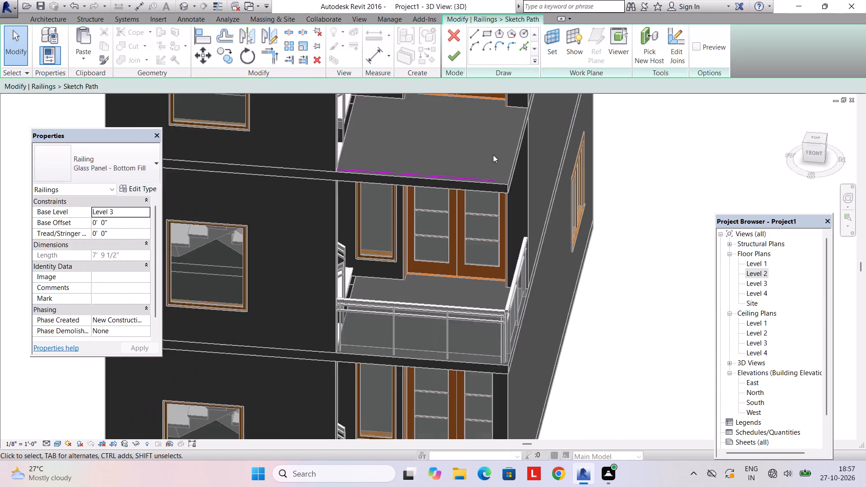
{"action": "scroll", "coordinate": [493, 155], "scroll_direction": "up", "scroll_amount": 3}
{"action": "left_click", "coordinate": [491, 188]}
{"action": "scroll", "coordinate": [491, 187], "scroll_direction": "up", "scroll_amount": 5}
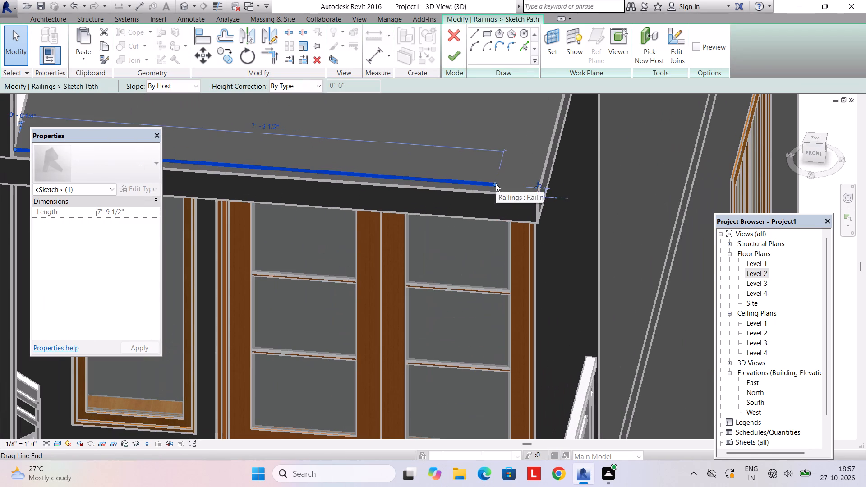
{"action": "left_click_drag", "start_coordinate": [495, 184], "coordinate": [526, 190]}
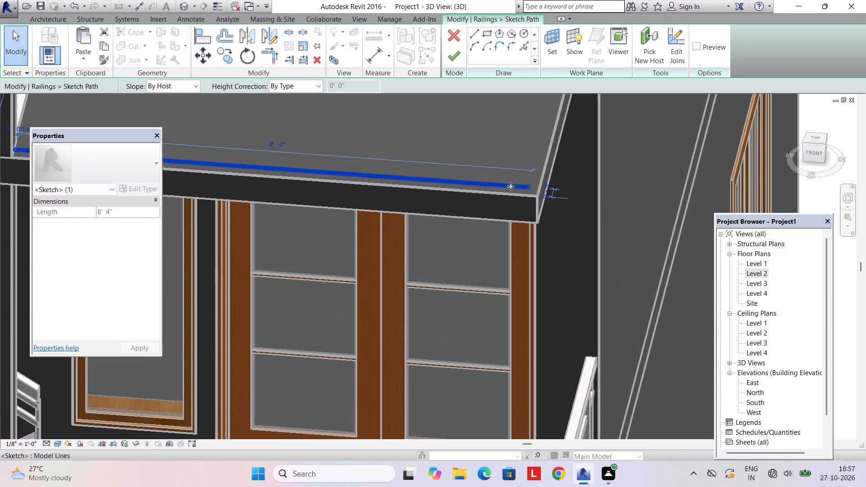
{"action": "key", "text": "Escape"}
{"action": "scroll", "coordinate": [512, 176], "scroll_direction": "down", "scroll_amount": 8}
{"action": "middle_click_drag", "start_coordinate": [505, 142], "coordinate": [506, 248]}
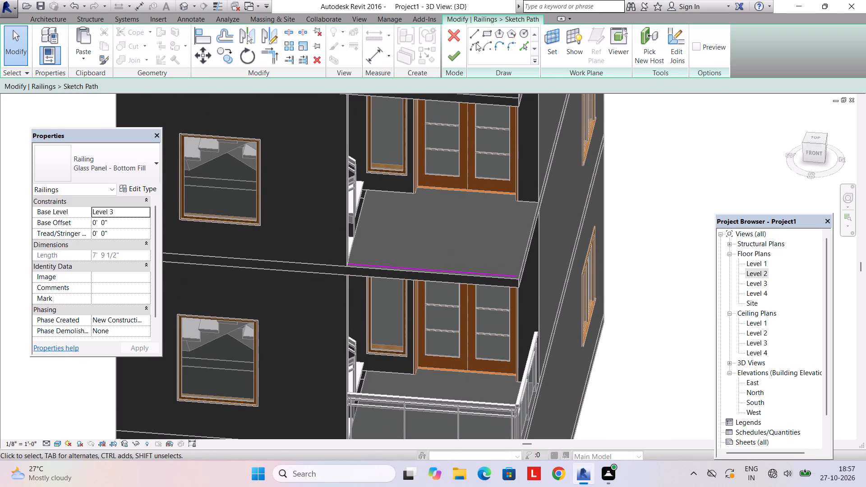
Add a side segment about 6'-11" long to the Level 3 balcony railing's path, from its east end back to the wall, and finish the railing.
{"action": "left_click", "coordinate": [476, 33]}
{"action": "scroll", "coordinate": [513, 230], "scroll_direction": "up", "scroll_amount": 4}
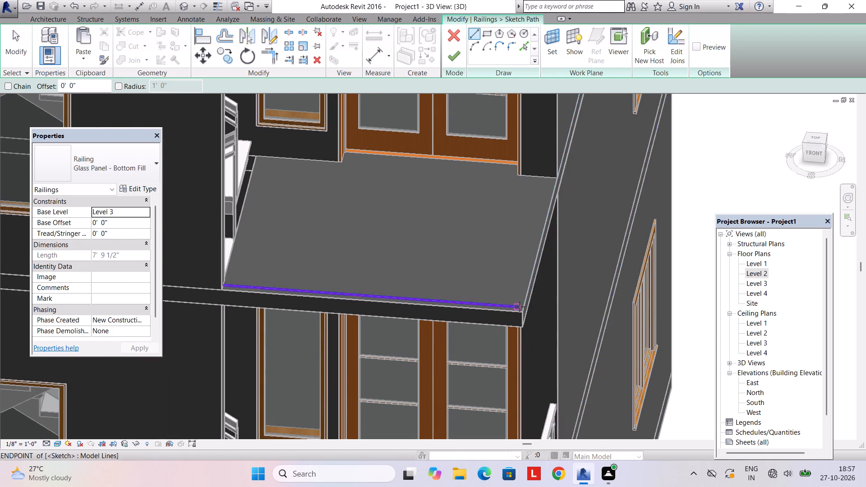
{"action": "left_click", "coordinate": [519, 307]}
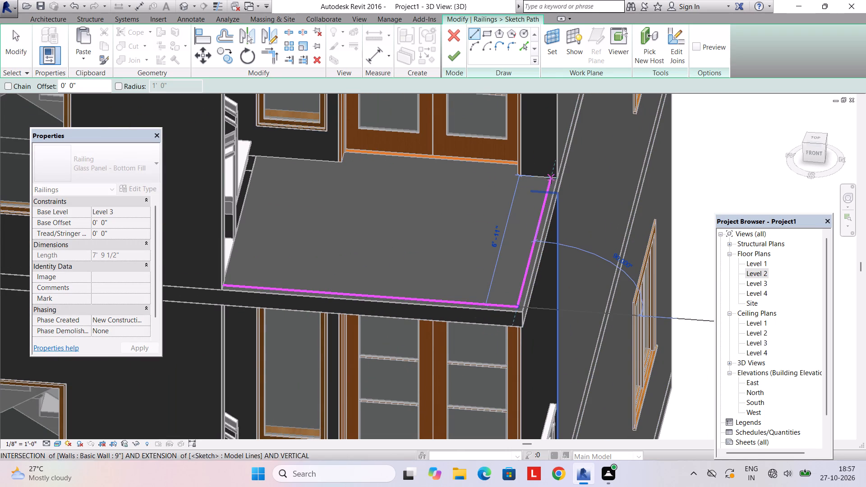
{"action": "left_click", "coordinate": [551, 179]}
{"action": "scroll", "coordinate": [529, 285], "scroll_direction": "up", "scroll_amount": 3}
{"action": "left_click", "coordinate": [463, 59]}
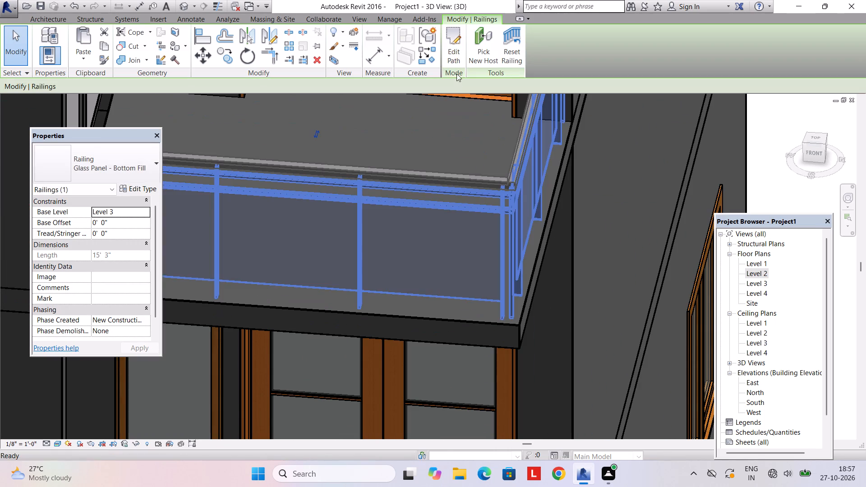
{"action": "key", "text": "Escape"}
Examine the Level 2 and Level 3 balcony railings and the building's front from several distances and angles in 3D.
{"action": "scroll", "coordinate": [494, 152], "scroll_direction": "down", "scroll_amount": 9}
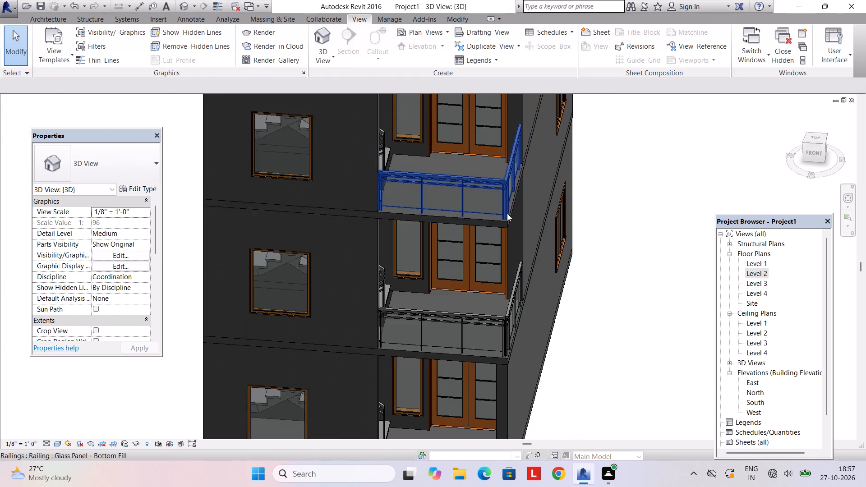
{"action": "scroll", "coordinate": [506, 216], "scroll_direction": "up", "scroll_amount": 1}
{"action": "scroll", "coordinate": [522, 336], "scroll_direction": "up", "scroll_amount": 6}
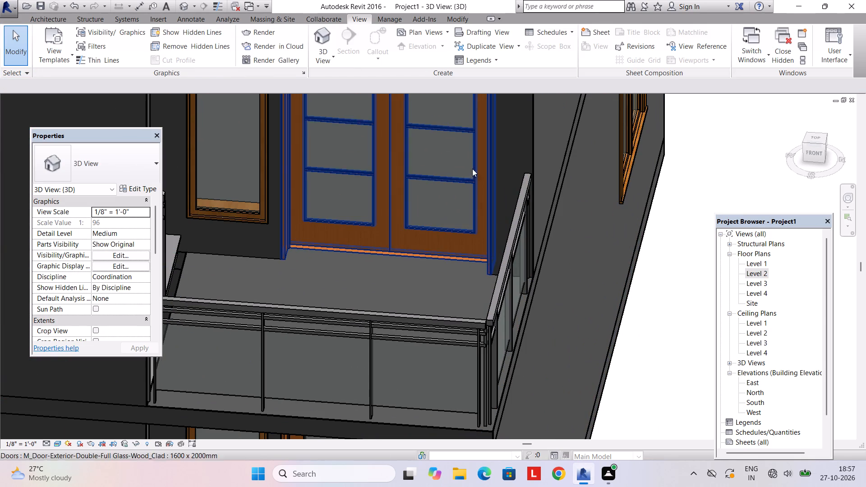
{"action": "left_click", "coordinate": [330, 60]}
{"action": "left_click", "coordinate": [340, 81]}
{"action": "scroll", "coordinate": [388, 146], "scroll_direction": "down", "scroll_amount": 4}
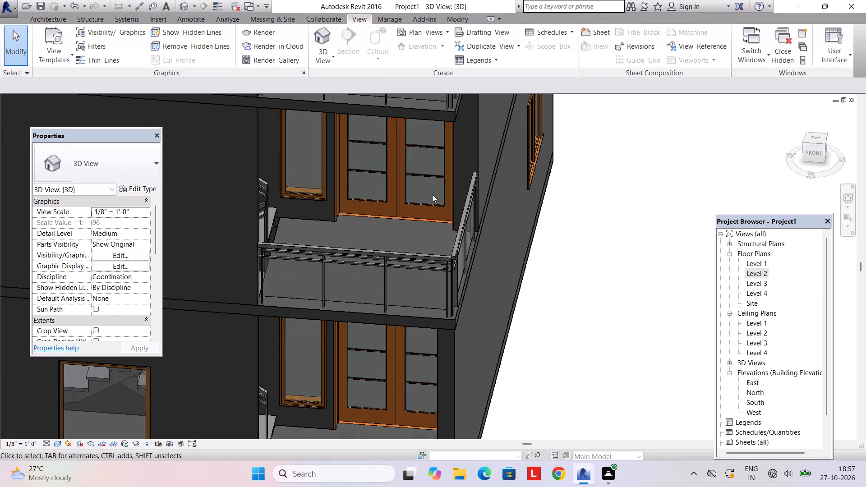
{"action": "scroll", "coordinate": [432, 194], "scroll_direction": "down", "scroll_amount": 3}
{"action": "middle_click_drag", "start_coordinate": [451, 235], "coordinate": [451, 133]}
{"action": "scroll", "coordinate": [451, 143], "scroll_direction": "down", "scroll_amount": 8}
{"action": "middle_click_drag", "start_coordinate": [460, 196], "coordinate": [461, 188], "text": "shift"}
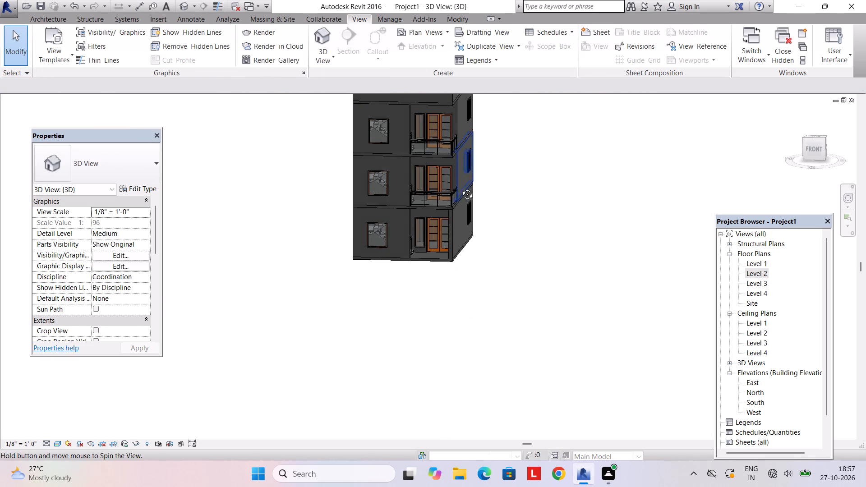
{"action": "middle_click_drag", "start_coordinate": [461, 188], "coordinate": [461, 159], "text": "shift"}
{"action": "scroll", "coordinate": [456, 169], "scroll_direction": "up", "scroll_amount": 3}
{"action": "middle_click_drag", "start_coordinate": [455, 168], "coordinate": [451, 202], "text": "shift"}
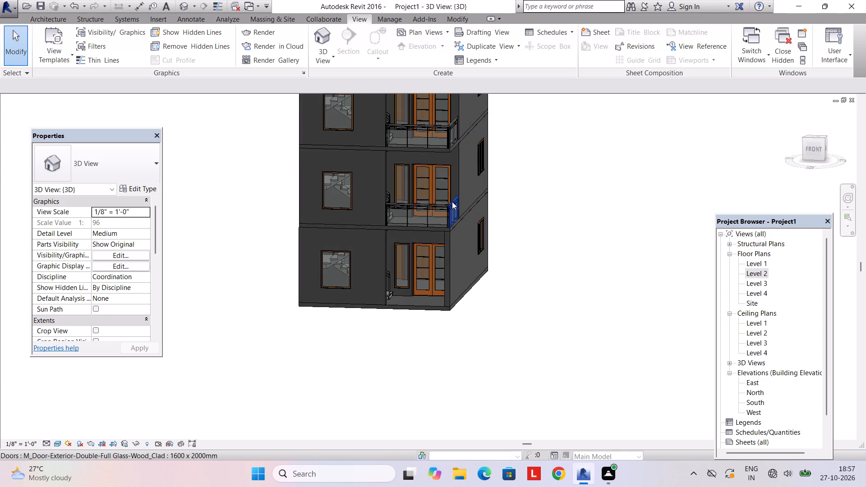
{"action": "scroll", "coordinate": [444, 196], "scroll_direction": "down", "scroll_amount": 3}
{"action": "middle_click_drag", "start_coordinate": [441, 197], "coordinate": [468, 197]}
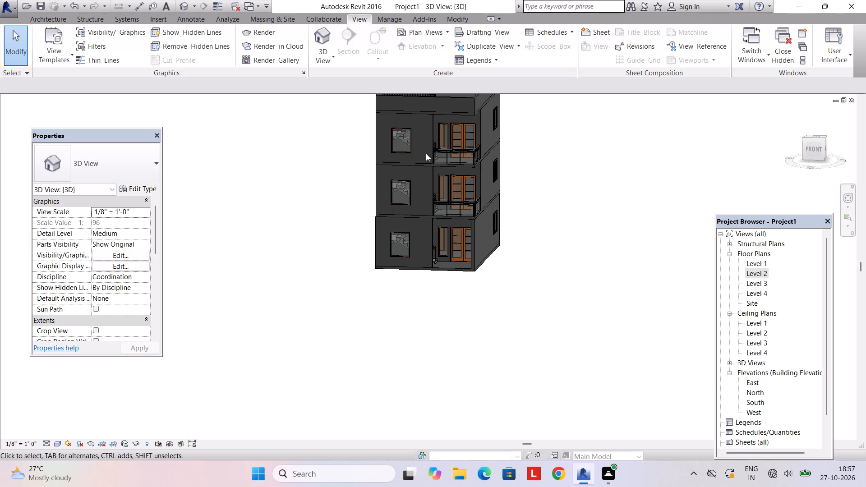
{"action": "key", "text": "Escape"}
Review the Level 1 floor plan and inspect the building's facades and rooftop in 3D.
{"action": "double_click", "coordinate": [758, 265]}
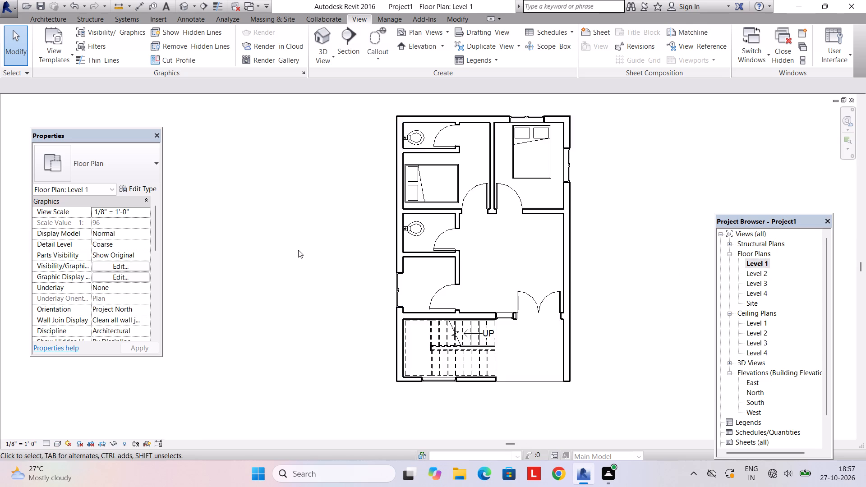
{"action": "scroll", "coordinate": [299, 248], "scroll_direction": "down", "scroll_amount": 4}
{"action": "scroll", "coordinate": [367, 261], "scroll_direction": "up", "scroll_amount": 5}
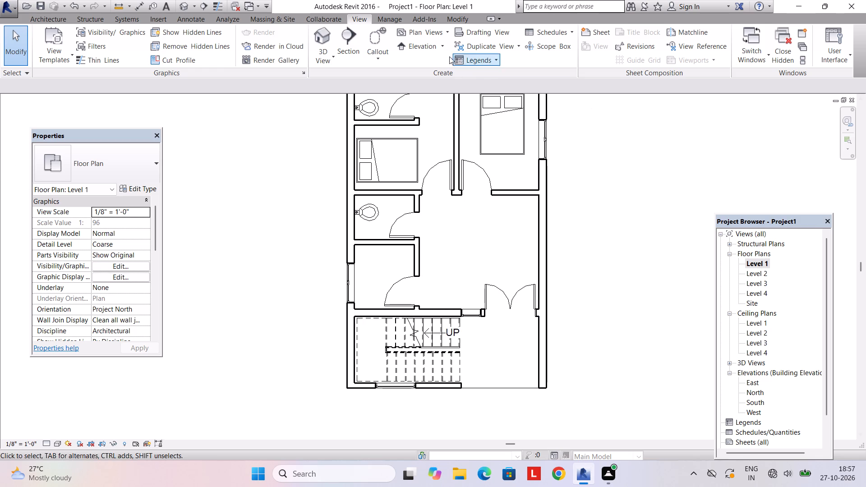
{"action": "left_click", "coordinate": [325, 62]}
{"action": "left_click", "coordinate": [323, 78]}
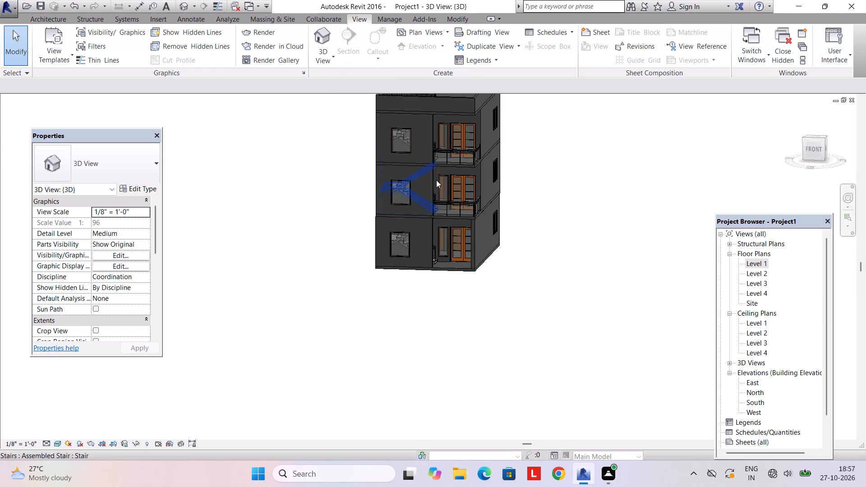
{"action": "scroll", "coordinate": [436, 180], "scroll_direction": "down", "scroll_amount": 3}
{"action": "scroll", "coordinate": [430, 179], "scroll_direction": "up", "scroll_amount": 3}
{"action": "middle_click_drag", "start_coordinate": [416, 179], "coordinate": [454, 196], "text": "shift"}
{"action": "scroll", "coordinate": [423, 149], "scroll_direction": "up", "scroll_amount": 3}
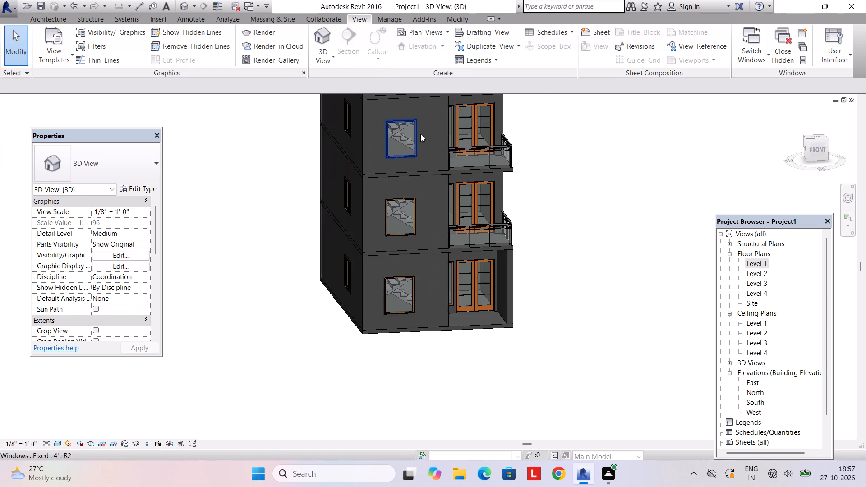
{"action": "middle_click_drag", "start_coordinate": [420, 134], "coordinate": [431, 235]}
{"action": "middle_click_drag", "start_coordinate": [428, 232], "coordinate": [404, 233], "text": "shift"}
{"action": "scroll", "coordinate": [447, 204], "scroll_direction": "up", "scroll_amount": 3}
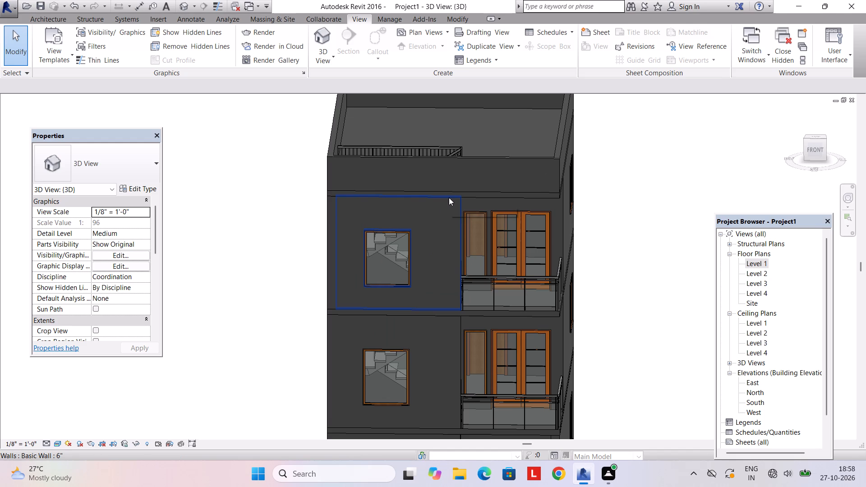
Select all 6" basic wall instances and create a new material named "int wall" from the wall type's structure layer.
{"action": "left_click", "coordinate": [487, 160]}
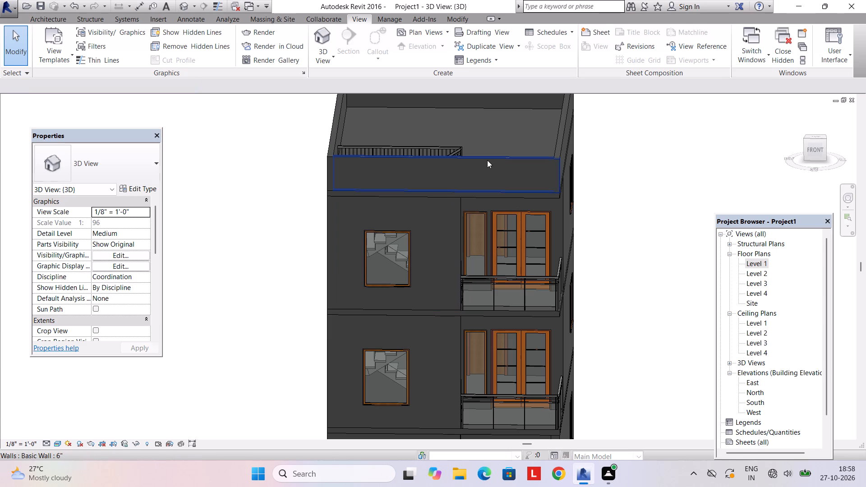
{"action": "type", "text": "sa"}
{"action": "scroll", "coordinate": [462, 132], "scroll_direction": "down", "scroll_amount": 2}
{"action": "middle_click_drag", "start_coordinate": [483, 257], "coordinate": [598, 206], "text": "shift"}
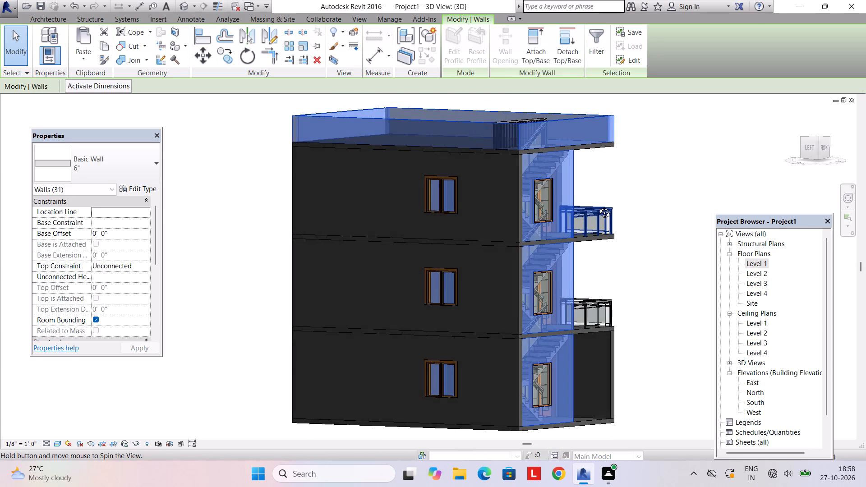
{"action": "middle_click_drag", "start_coordinate": [598, 206], "coordinate": [471, 234], "text": "shift"}
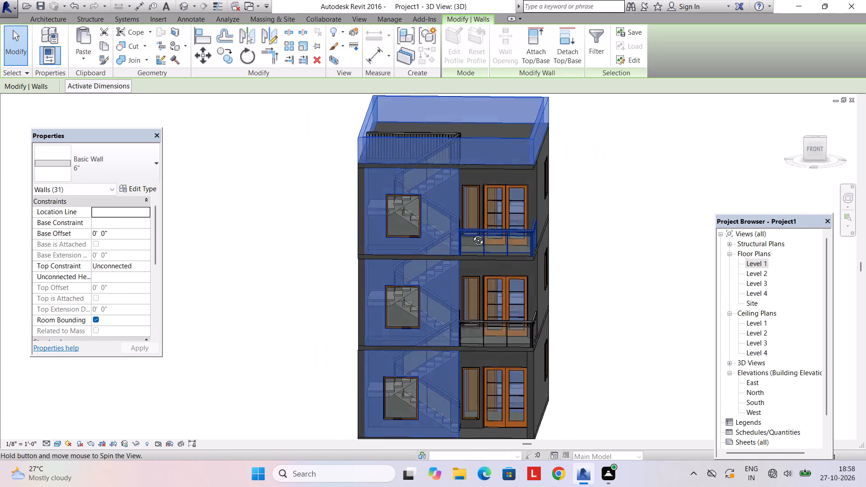
{"action": "middle_click_drag", "start_coordinate": [471, 234], "coordinate": [468, 234], "text": "shift"}
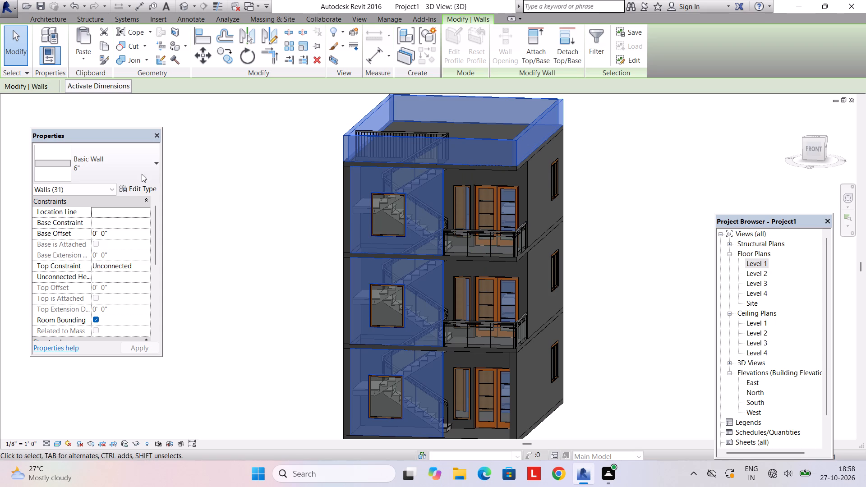
{"action": "left_click", "coordinate": [129, 193]}
{"action": "left_click", "coordinate": [462, 174]}
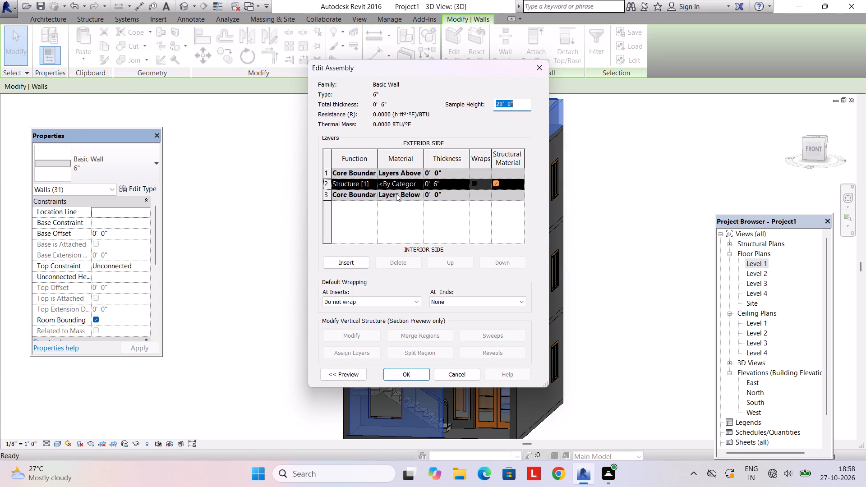
{"action": "left_click", "coordinate": [418, 183]}
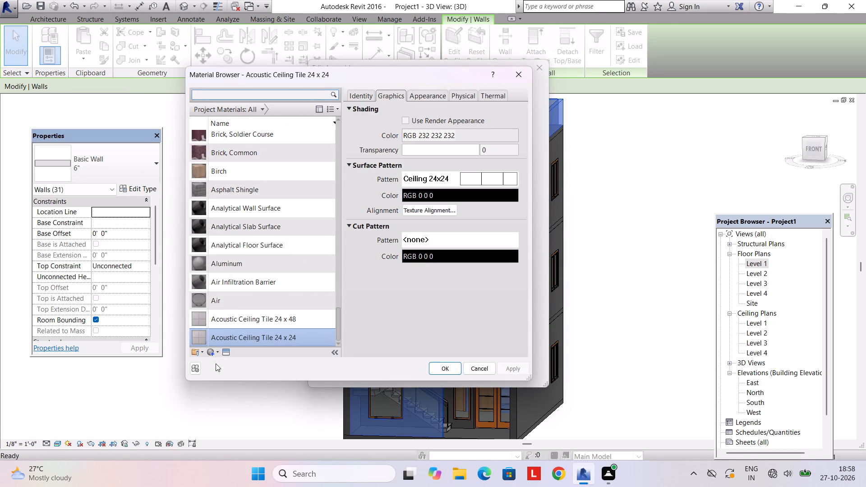
{"action": "left_click", "coordinate": [215, 358]}
{"action": "left_click", "coordinate": [216, 354]}
{"action": "right_click", "coordinate": [224, 358]}
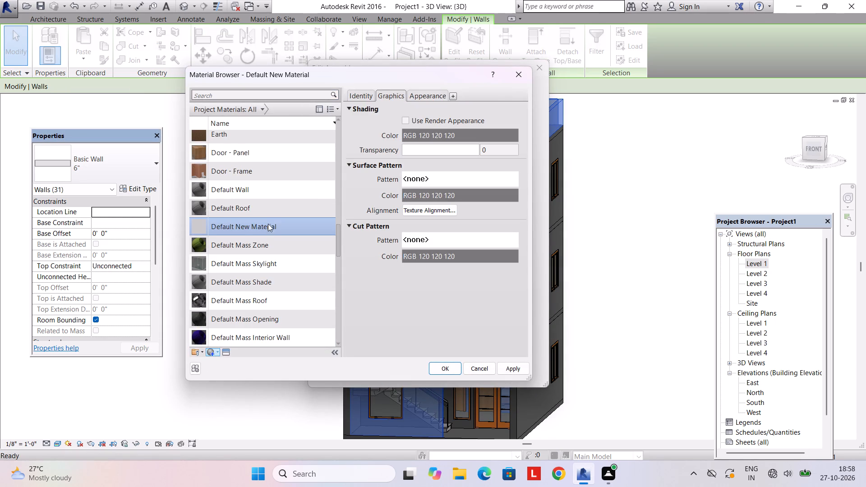
{"action": "left_click", "coordinate": [268, 223]}
{"action": "right_click", "coordinate": [268, 223]}
{"action": "left_click", "coordinate": [286, 253]}
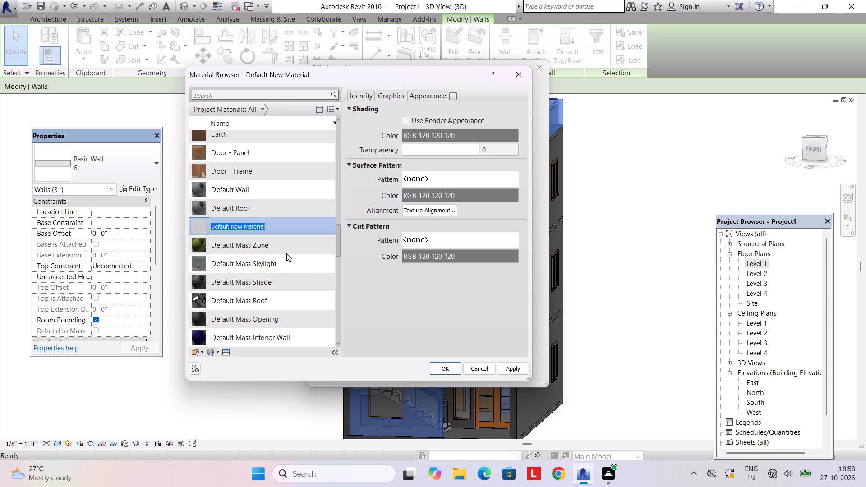
{"action": "type", "text": "in"}
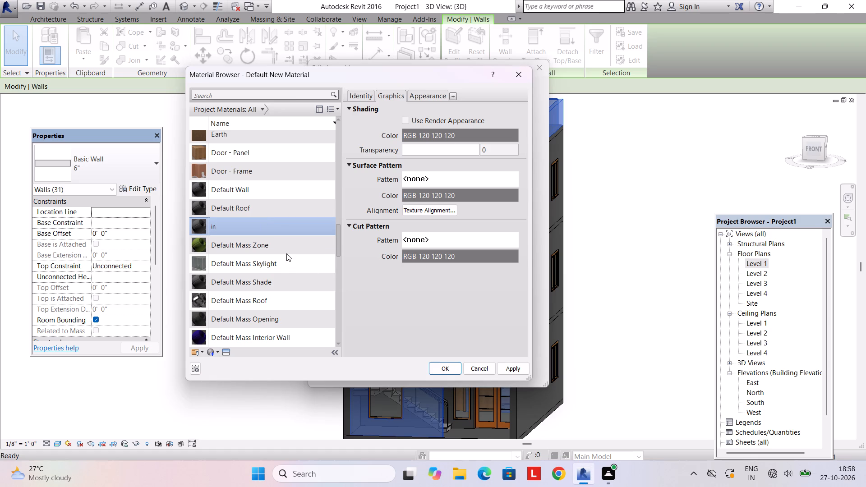
{"action": "type", "text": "t wall"}
Assign the Beige wall paint appearance from the asset library to the "int wall" material.
{"action": "left_click", "coordinate": [227, 354]}
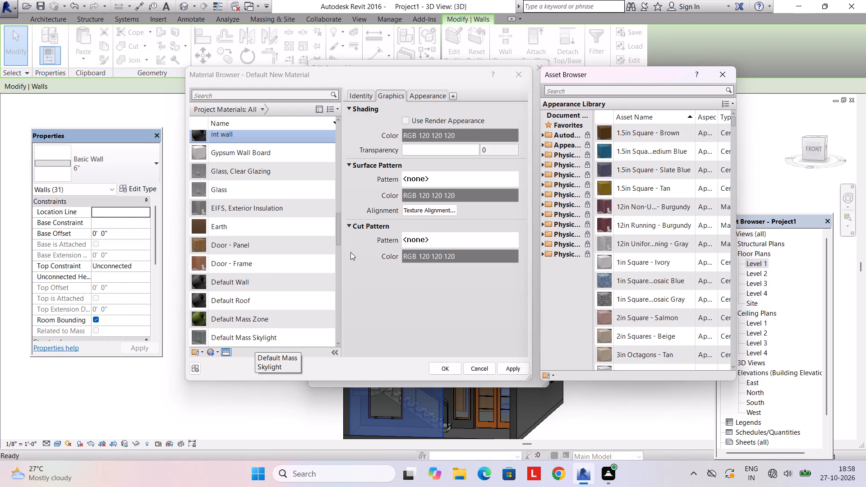
{"action": "double_click", "coordinate": [579, 141]}
{"action": "scroll", "coordinate": [563, 257], "scroll_direction": "down", "scroll_amount": 3}
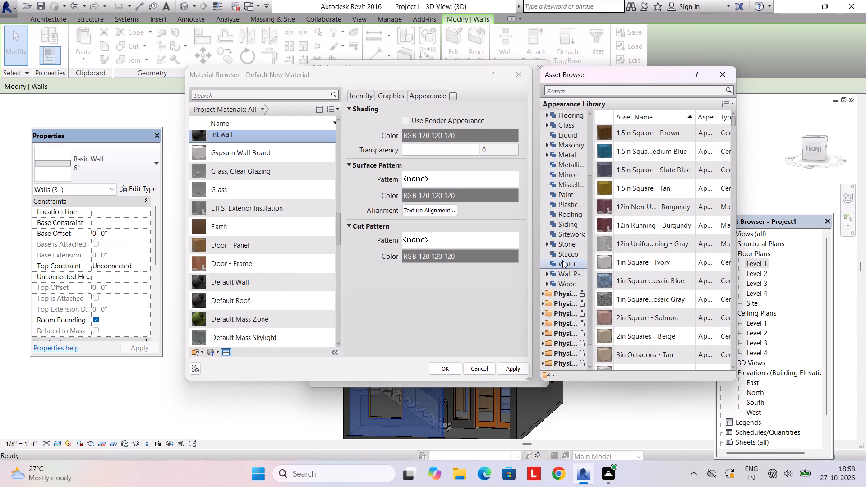
{"action": "double_click", "coordinate": [568, 276]}
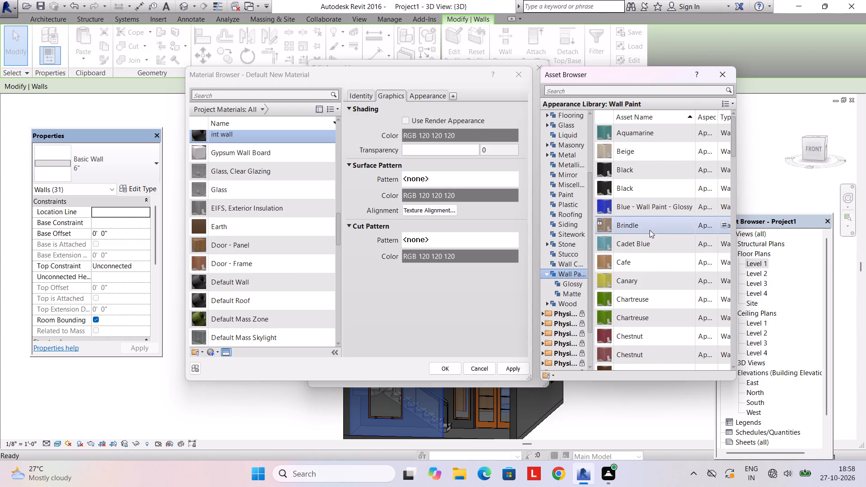
{"action": "scroll", "coordinate": [643, 151], "scroll_direction": "down", "scroll_amount": 5}
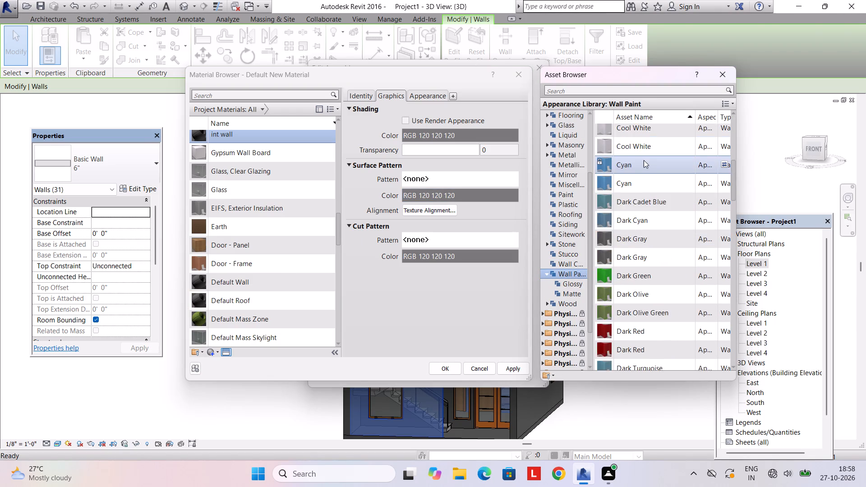
{"action": "scroll", "coordinate": [644, 160], "scroll_direction": "down", "scroll_amount": 20}
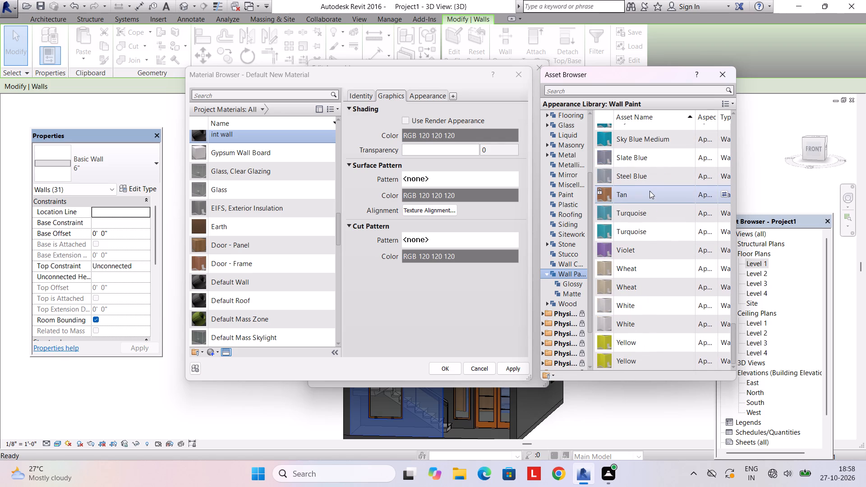
{"action": "scroll", "coordinate": [649, 191], "scroll_direction": "down", "scroll_amount": 3}
{"action": "scroll", "coordinate": [649, 191], "scroll_direction": "up", "scroll_amount": 20}
{"action": "scroll", "coordinate": [649, 191], "scroll_direction": "up", "scroll_amount": 3}
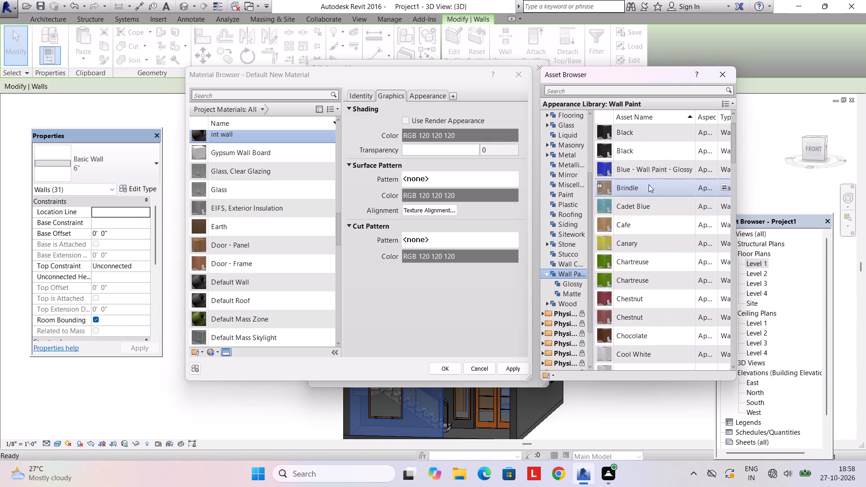
{"action": "scroll", "coordinate": [649, 184], "scroll_direction": "up", "scroll_amount": 6}
{"action": "double_click", "coordinate": [635, 149]}
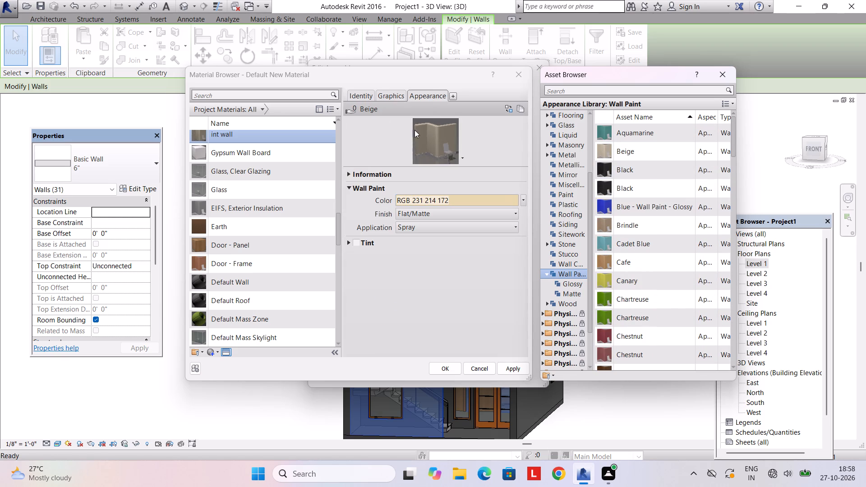
Make "int wall" use its render appearance for shading and apply it to the 6" wall type's structure layer.
{"action": "left_click", "coordinate": [396, 99]}
{"action": "left_click", "coordinate": [406, 119]}
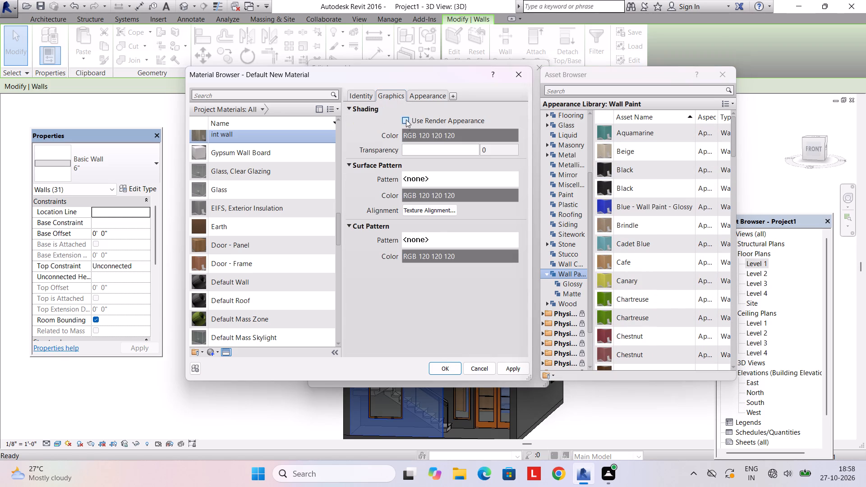
{"action": "left_click", "coordinate": [447, 375]}
{"action": "left_click", "coordinate": [444, 372]}
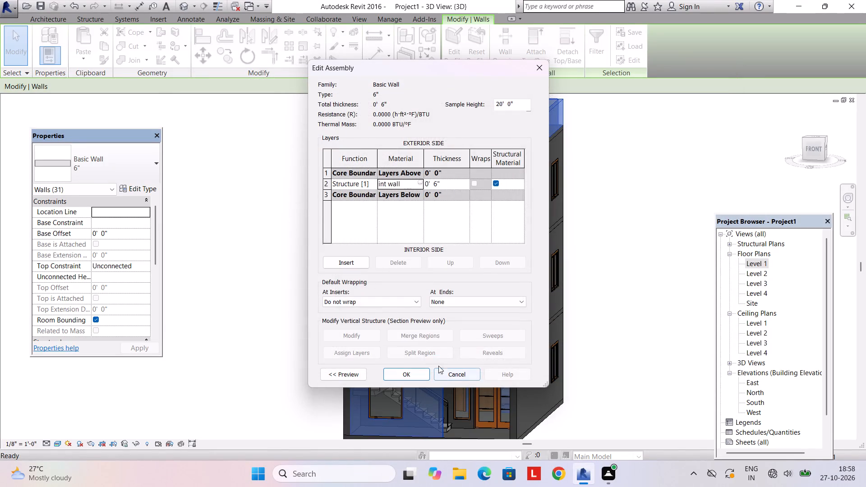
{"action": "left_click", "coordinate": [414, 370]}
{"action": "left_click", "coordinate": [408, 373]}
{"action": "key", "text": "Escape"}
{"action": "scroll", "coordinate": [424, 353], "scroll_direction": "down", "scroll_amount": 3}
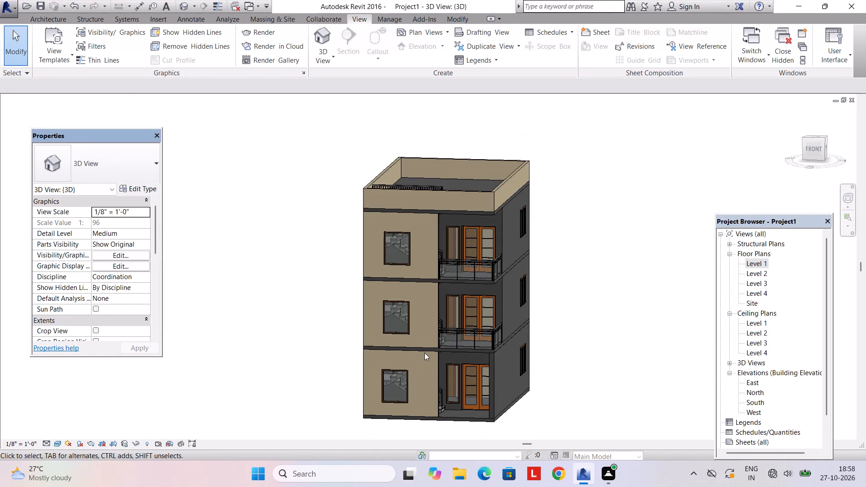
Select all 9" basic wall instances and create a new material named "ext wall" from the wall type's structure layer.
{"action": "middle_click_drag", "start_coordinate": [426, 350], "coordinate": [396, 325], "text": "shift"}
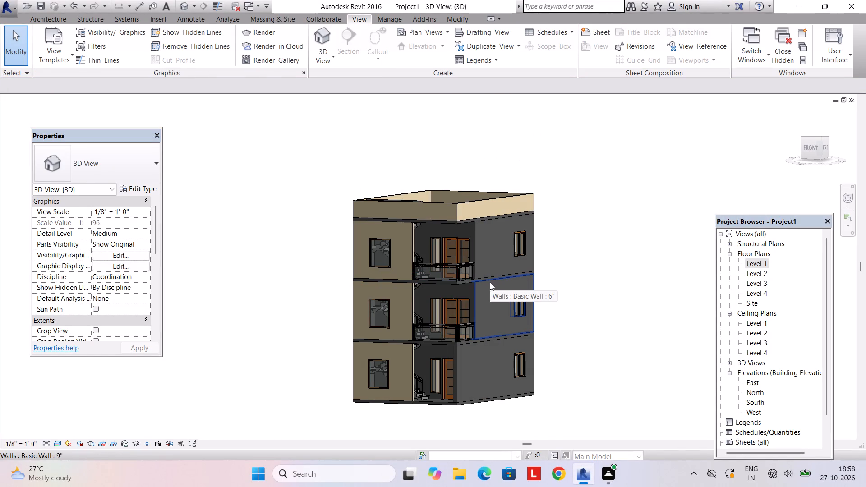
{"action": "left_click", "coordinate": [490, 282]}
{"action": "type", "text": "sa"}
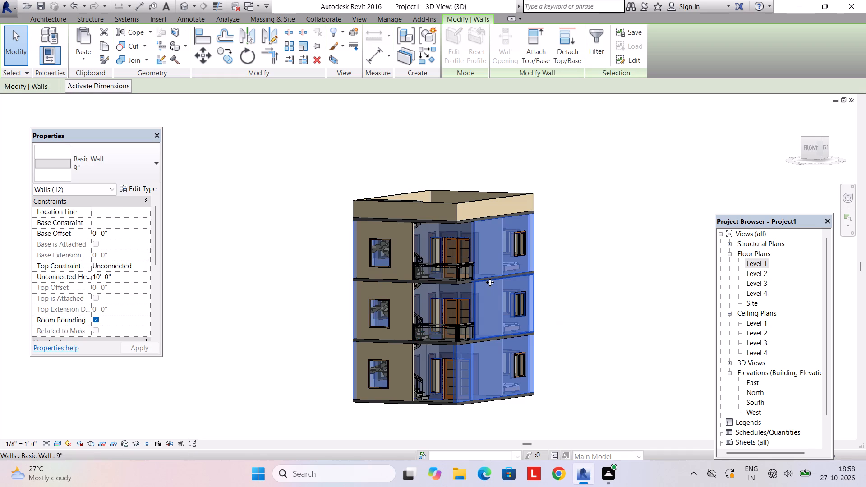
{"action": "left_click", "coordinate": [147, 190]}
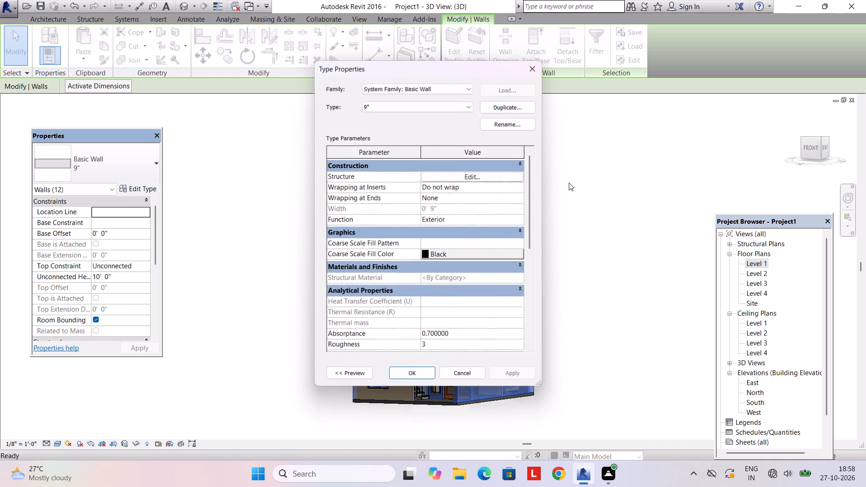
{"action": "left_click", "coordinate": [501, 177]}
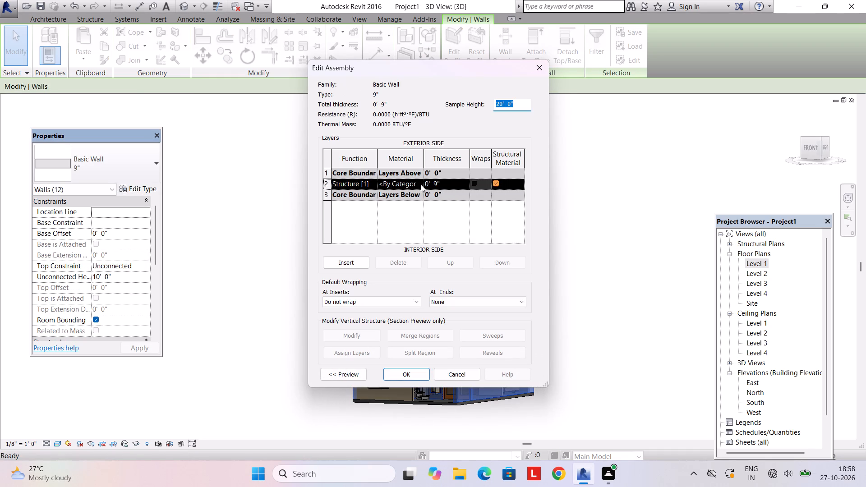
{"action": "left_click", "coordinate": [421, 184]}
{"action": "left_click", "coordinate": [207, 351]}
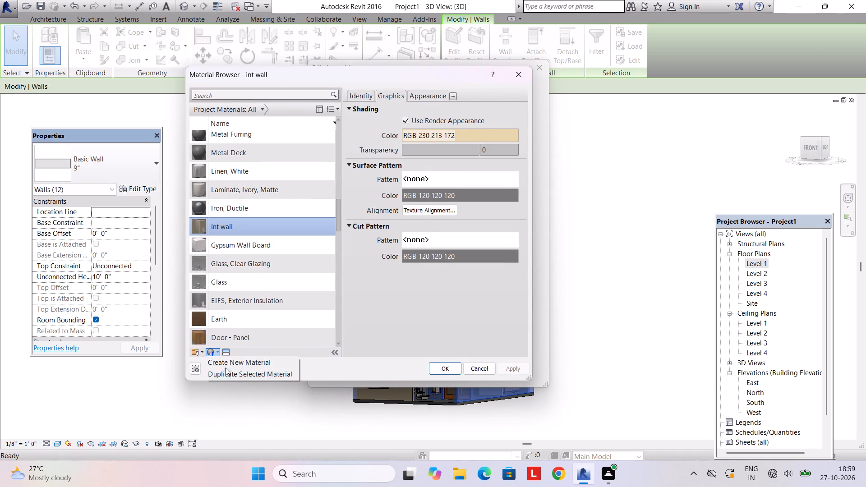
{"action": "left_click", "coordinate": [228, 362]}
{"action": "right_click", "coordinate": [275, 226]}
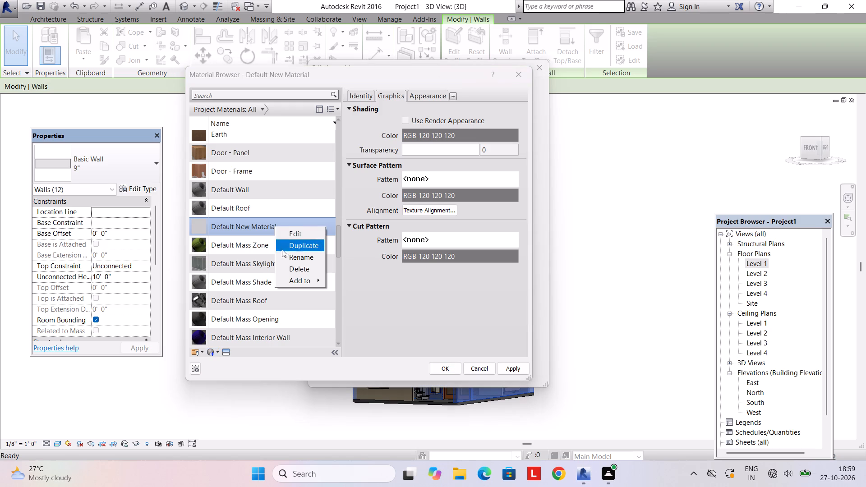
{"action": "left_click", "coordinate": [283, 253]}
{"action": "type", "text": "ext wall"}
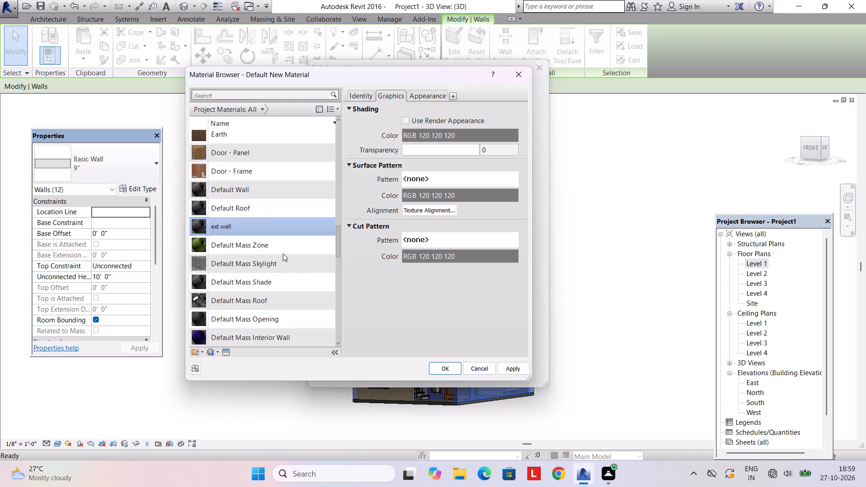
Assign the Light Beige wall paint appearance with flat/matte finish and roller application to the "ext wall" material.
{"action": "left_click", "coordinate": [227, 351]}
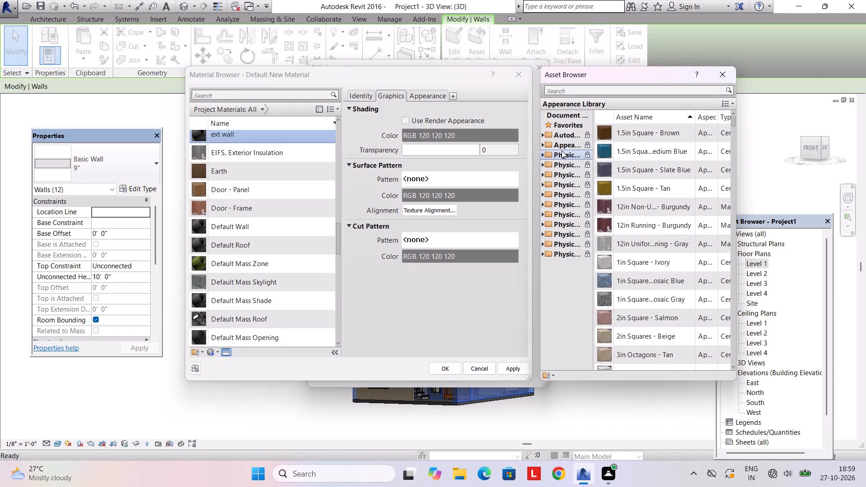
{"action": "double_click", "coordinate": [562, 148]}
{"action": "scroll", "coordinate": [602, 187], "scroll_direction": "down", "scroll_amount": 7}
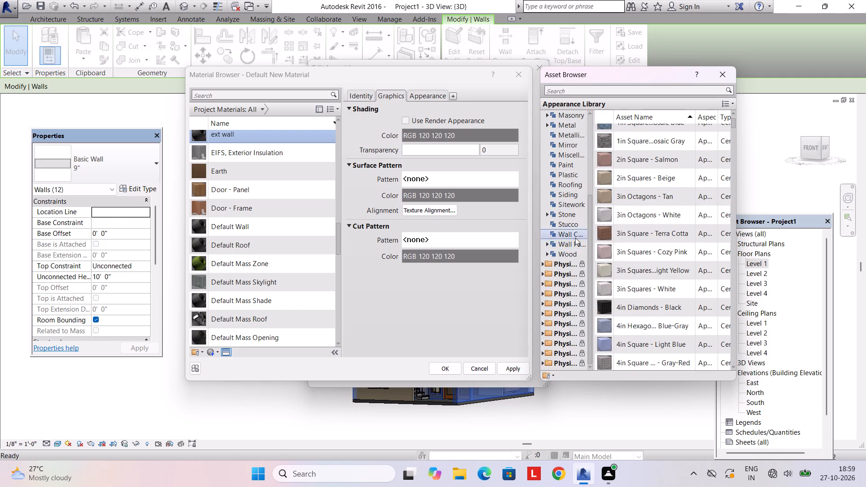
{"action": "left_click", "coordinate": [569, 246]}
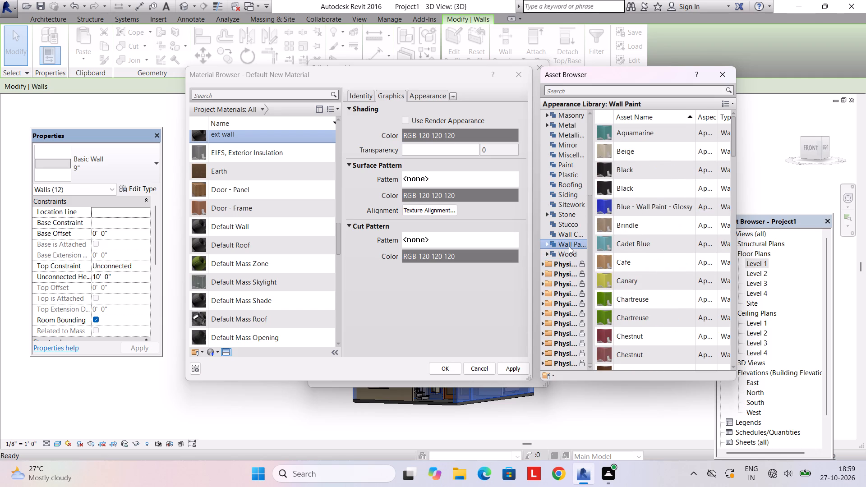
{"action": "scroll", "coordinate": [673, 200], "scroll_direction": "down", "scroll_amount": 9}
{"action": "scroll", "coordinate": [651, 241], "scroll_direction": "down", "scroll_amount": 1}
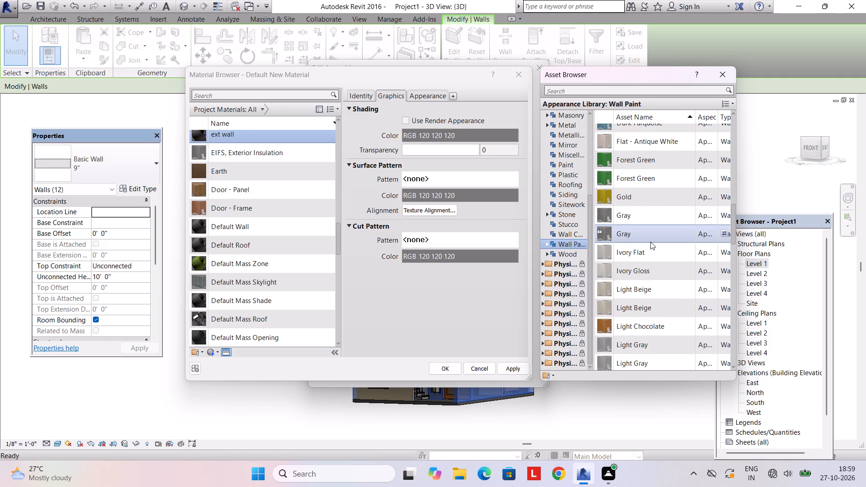
{"action": "double_click", "coordinate": [646, 294]}
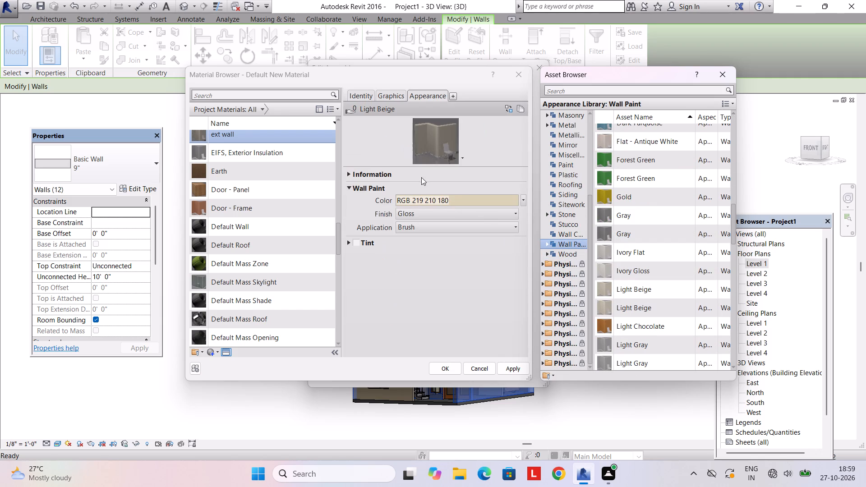
{"action": "left_click", "coordinate": [650, 290]}
{"action": "double_click", "coordinate": [647, 308]}
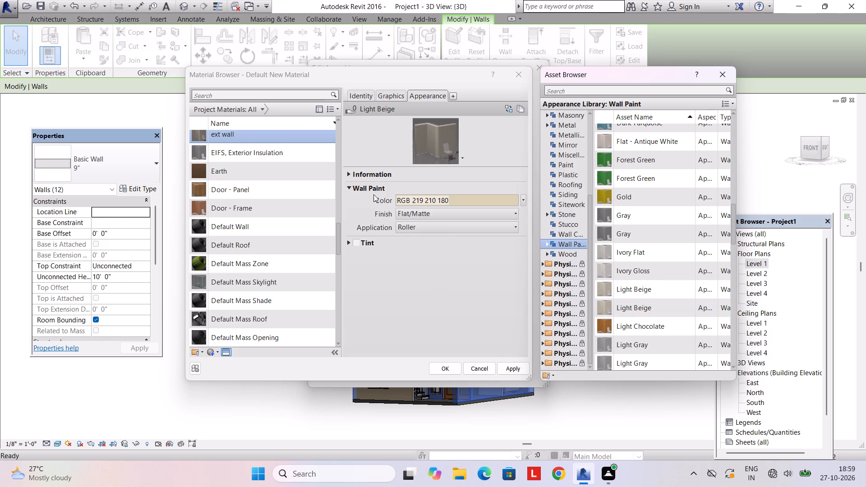
Make "ext wall" use its render appearance for shading and apply it to the 9" wall type's structure layer.
{"action": "left_click", "coordinate": [396, 91]}
{"action": "left_click", "coordinate": [406, 121]}
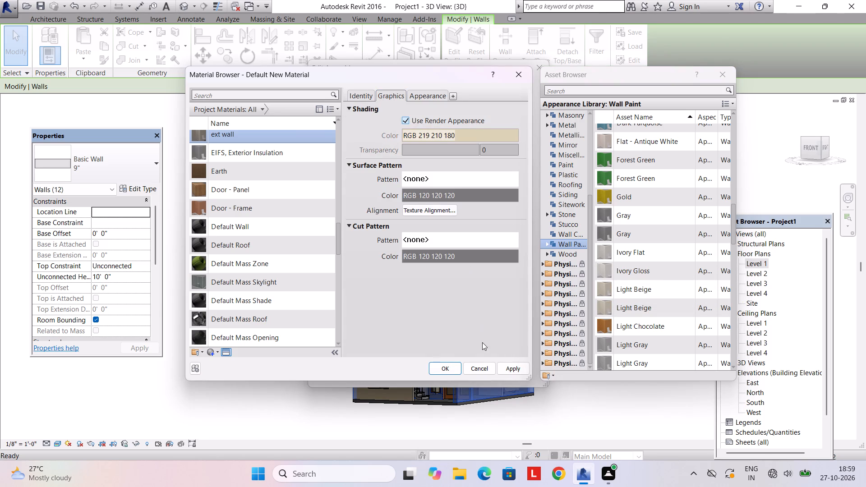
{"action": "left_click", "coordinate": [438, 371]}
{"action": "left_click", "coordinate": [412, 376]}
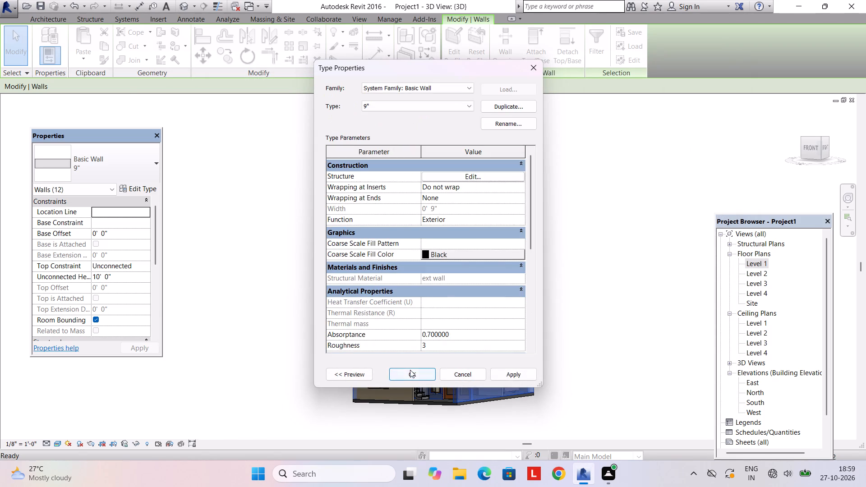
{"action": "left_click", "coordinate": [410, 371]}
{"action": "key", "text": "Escape"}
{"action": "scroll", "coordinate": [477, 302], "scroll_direction": "down", "scroll_amount": 4}
{"action": "scroll", "coordinate": [475, 301], "scroll_direction": "up", "scroll_amount": 3}
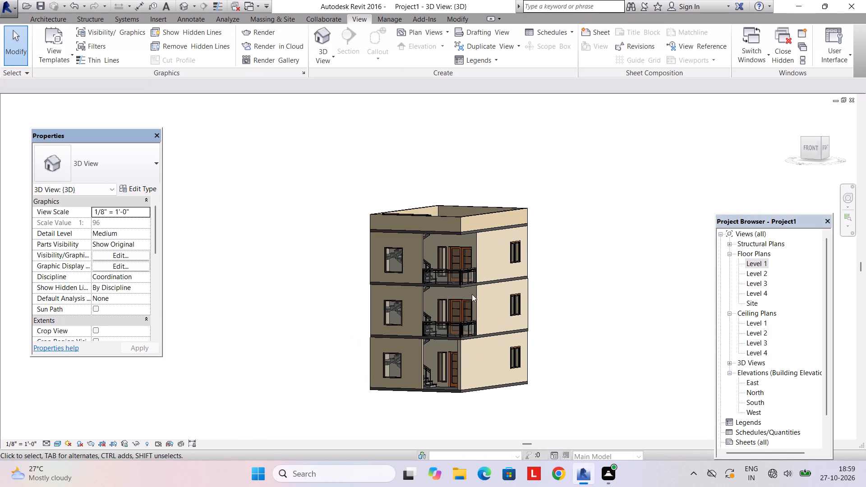
Select all 9" walls and change their type's structure layer material to "int wall".
{"action": "middle_click_drag", "start_coordinate": [474, 299], "coordinate": [516, 299], "text": "shift"}
{"action": "middle_click_drag", "start_coordinate": [495, 247], "coordinate": [458, 258], "text": "shift"}
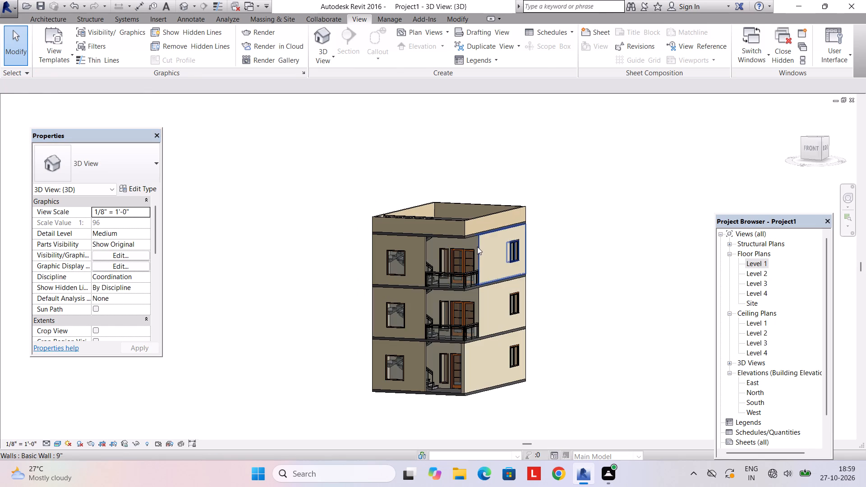
{"action": "left_click", "coordinate": [479, 246]}
{"action": "type", "text": "sa"}
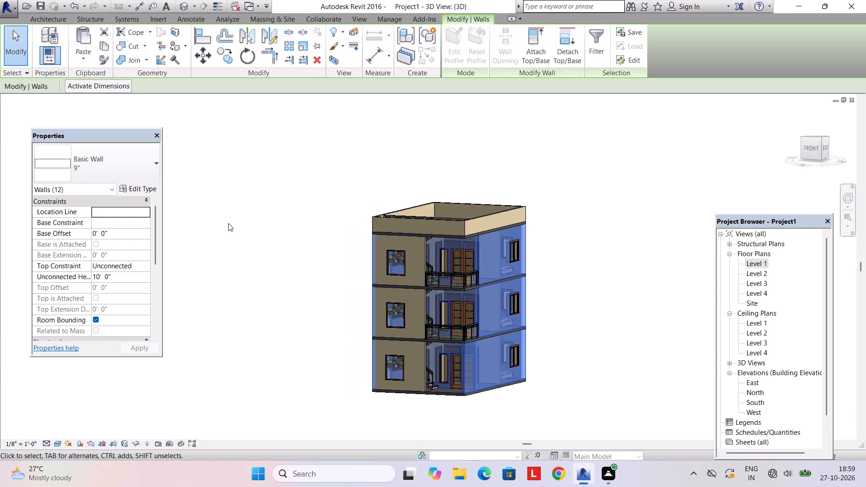
{"action": "left_click", "coordinate": [138, 188]}
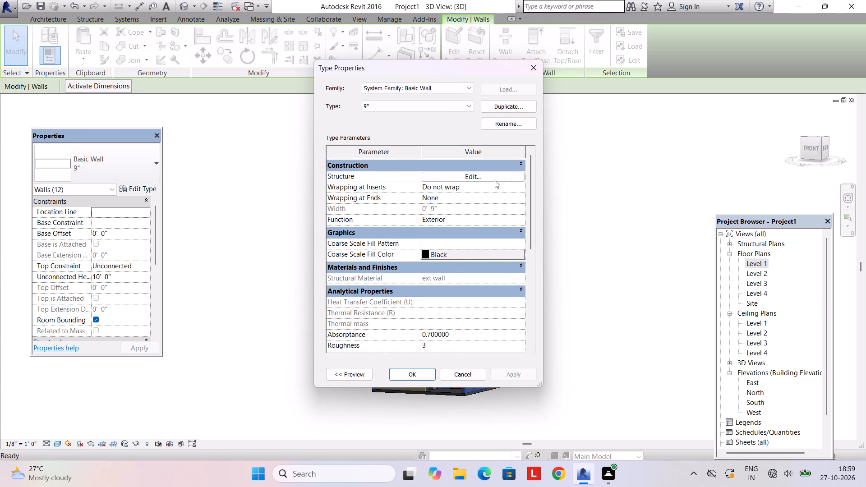
{"action": "left_click", "coordinate": [494, 178]}
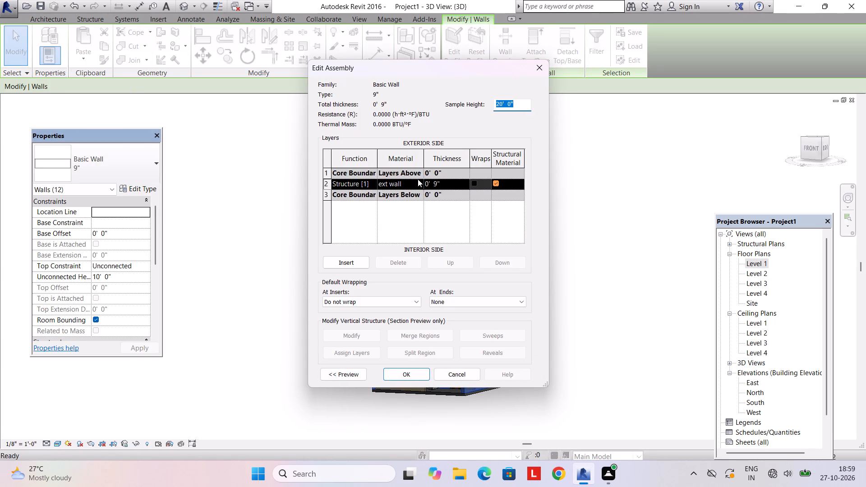
{"action": "left_click", "coordinate": [419, 179]}
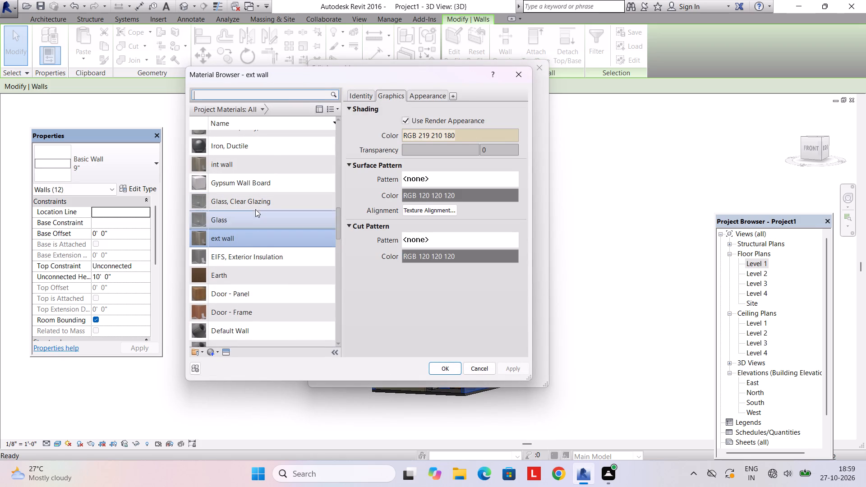
{"action": "double_click", "coordinate": [242, 172]}
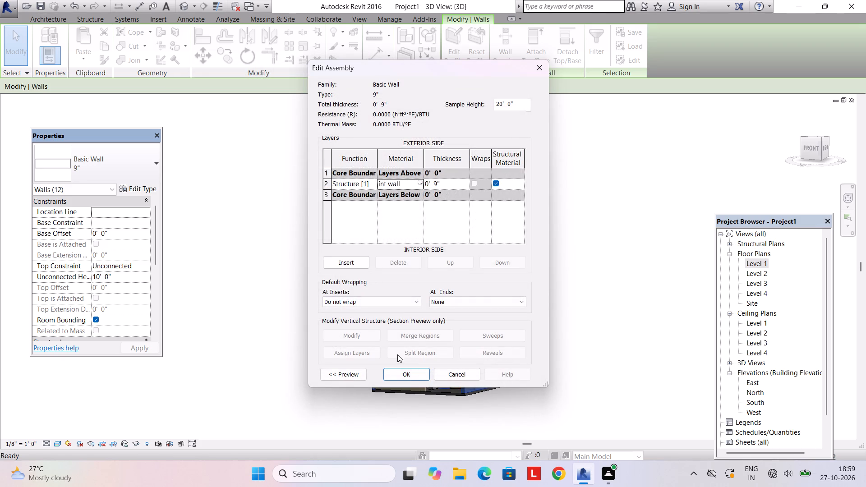
{"action": "left_click", "coordinate": [406, 374]}
{"action": "left_click", "coordinate": [396, 377]}
{"action": "key", "text": "Escape"}
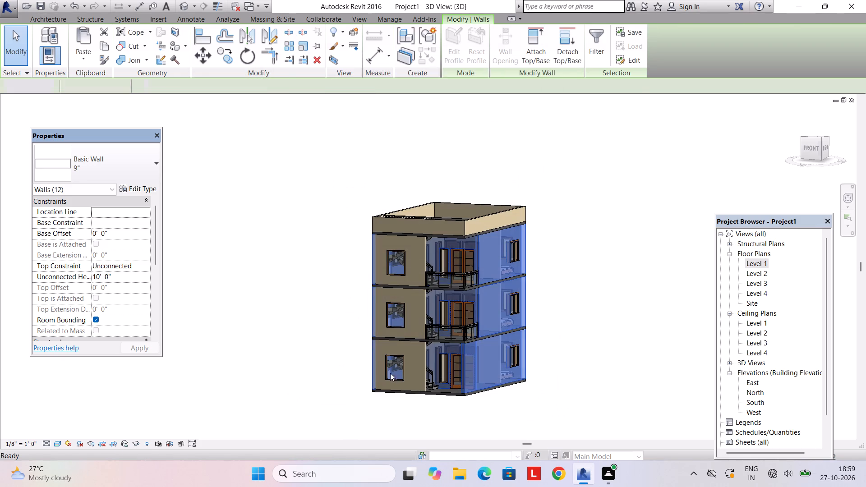
Select all 6" basic wall instances and change their type's structure layer material to "ext wall".
{"action": "middle_click_drag", "start_coordinate": [371, 294], "coordinate": [414, 292], "text": "shift"}
{"action": "scroll", "coordinate": [428, 262], "scroll_direction": "up", "scroll_amount": 2}
{"action": "left_click", "coordinate": [453, 233]}
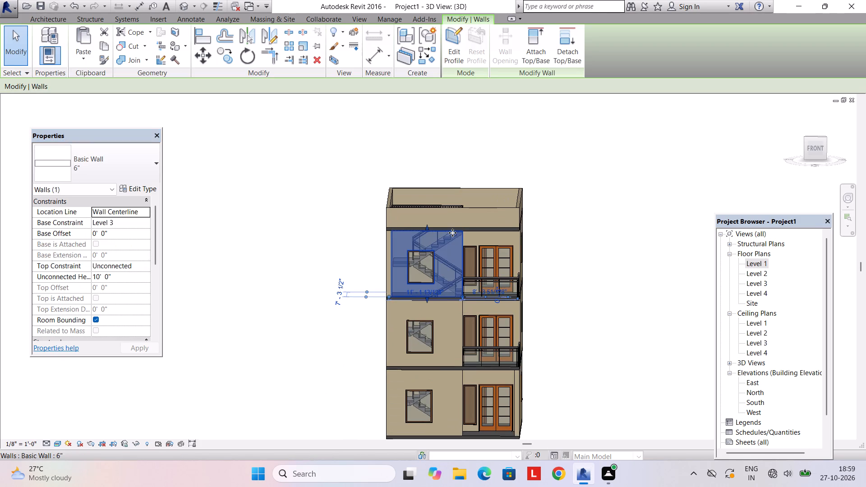
{"action": "type", "text": "sa"}
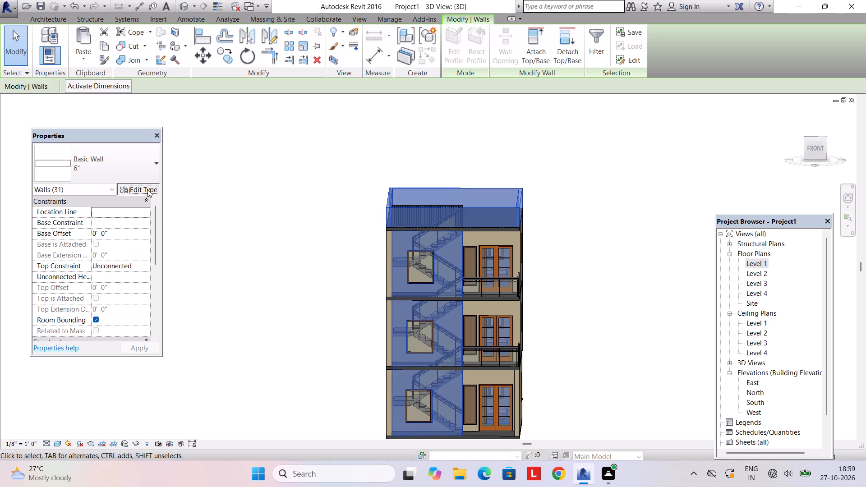
{"action": "left_click", "coordinate": [147, 189]}
{"action": "left_click", "coordinate": [461, 169]}
{"action": "left_click", "coordinate": [463, 168]}
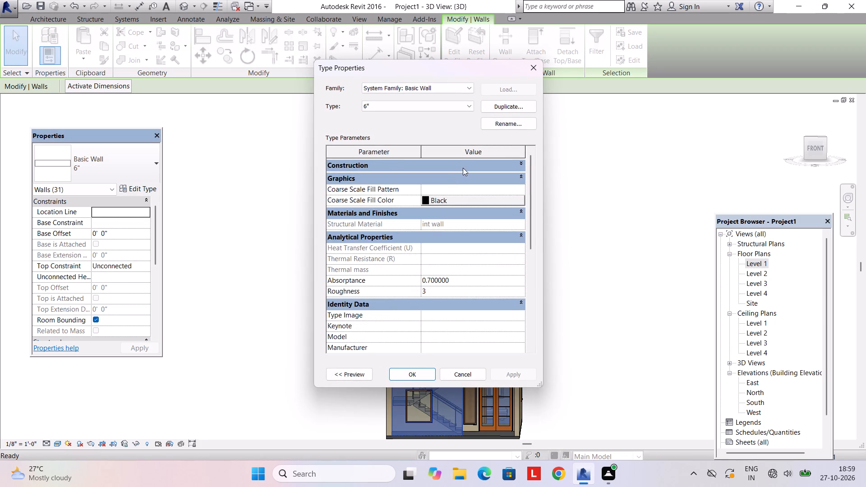
{"action": "left_click", "coordinate": [463, 178]}
{"action": "left_click", "coordinate": [421, 183]}
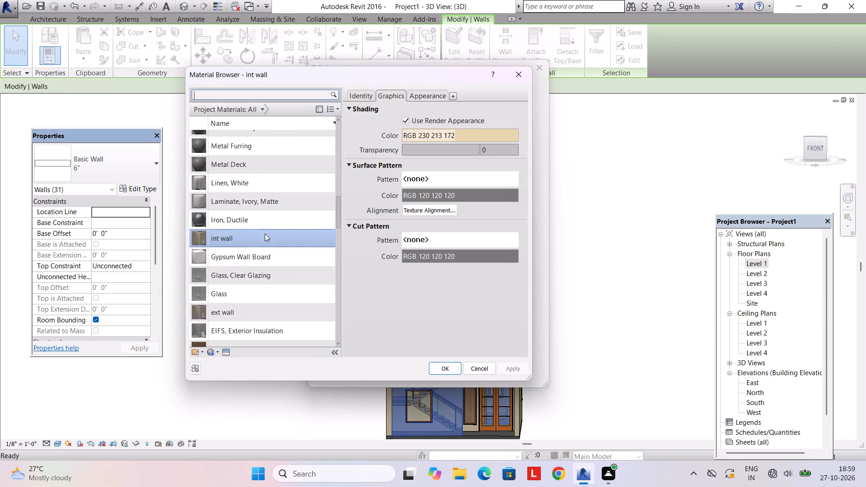
{"action": "left_click", "coordinate": [252, 308]}
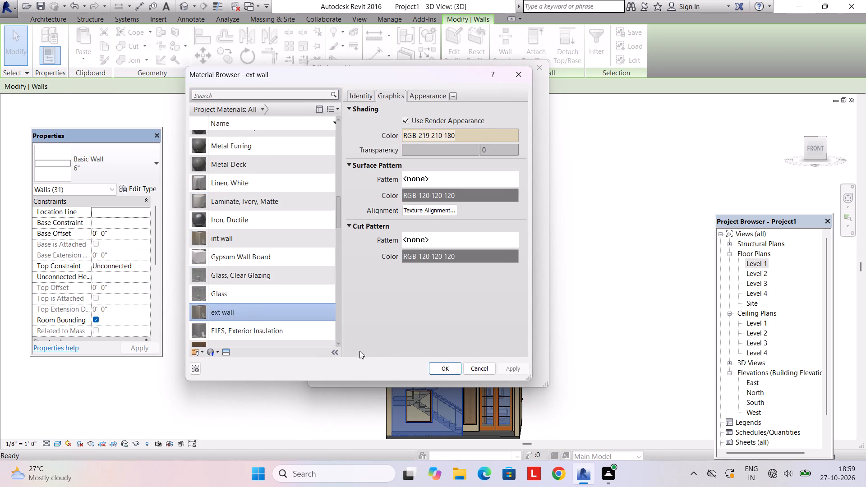
{"action": "left_click", "coordinate": [436, 368]}
{"action": "left_click", "coordinate": [408, 372]}
{"action": "left_click", "coordinate": [400, 372]}
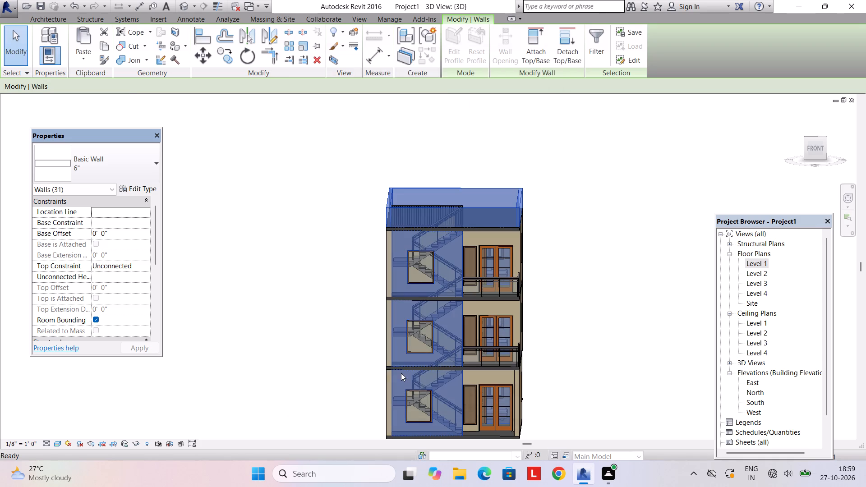
{"action": "key", "text": "Escape"}
On Level 1, place a 48" x 48" Casement Dbl with Trim window in the west bedroom's exterior wall, centred 3'-6" each way.
{"action": "scroll", "coordinate": [411, 326], "scroll_direction": "down", "scroll_amount": 3}
{"action": "scroll", "coordinate": [415, 322], "scroll_direction": "up", "scroll_amount": 2}
{"action": "middle_click_drag", "start_coordinate": [415, 322], "coordinate": [430, 312], "text": "shift"}
{"action": "middle_click_drag", "start_coordinate": [430, 312], "coordinate": [580, 345]}
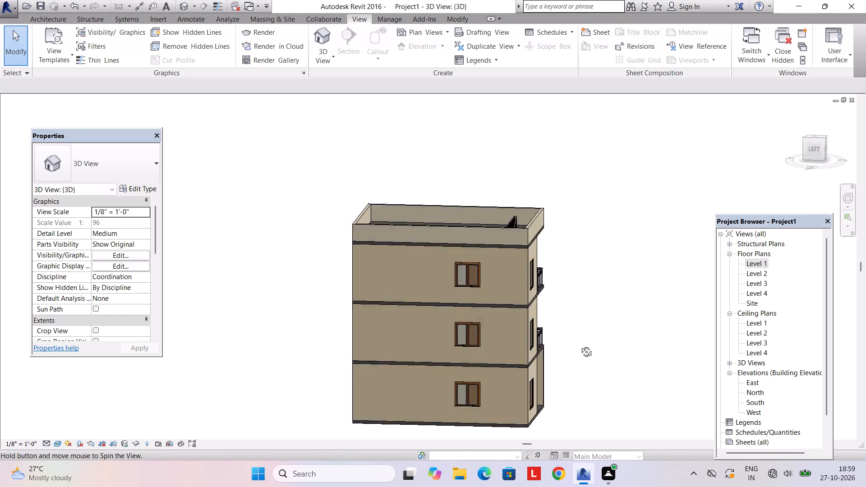
{"action": "middle_click_drag", "start_coordinate": [580, 345], "coordinate": [394, 361]}
{"action": "double_click", "coordinate": [755, 266]}
{"action": "scroll", "coordinate": [535, 282], "scroll_direction": "down", "scroll_amount": 4}
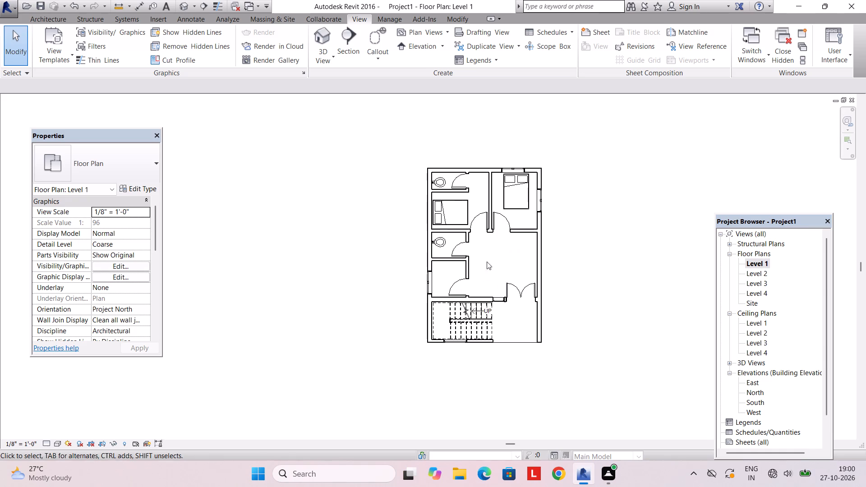
{"action": "scroll", "coordinate": [418, 153], "scroll_direction": "up", "scroll_amount": 6}
{"action": "left_click", "coordinate": [48, 20]}
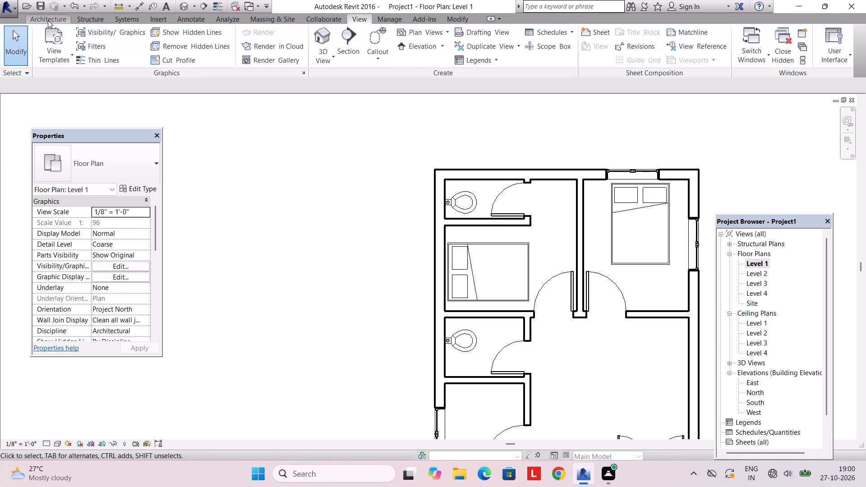
{"action": "left_click", "coordinate": [93, 58]}
{"action": "left_click", "coordinate": [97, 168]}
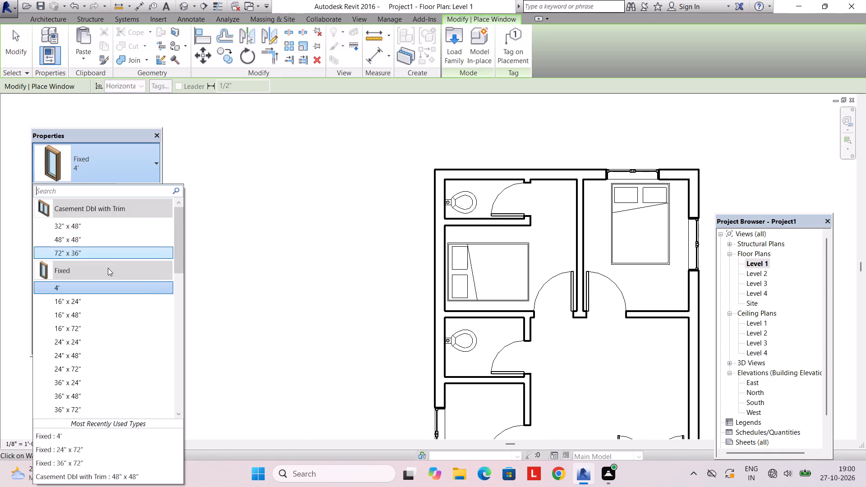
{"action": "scroll", "coordinate": [98, 282], "scroll_direction": "up", "scroll_amount": 1}
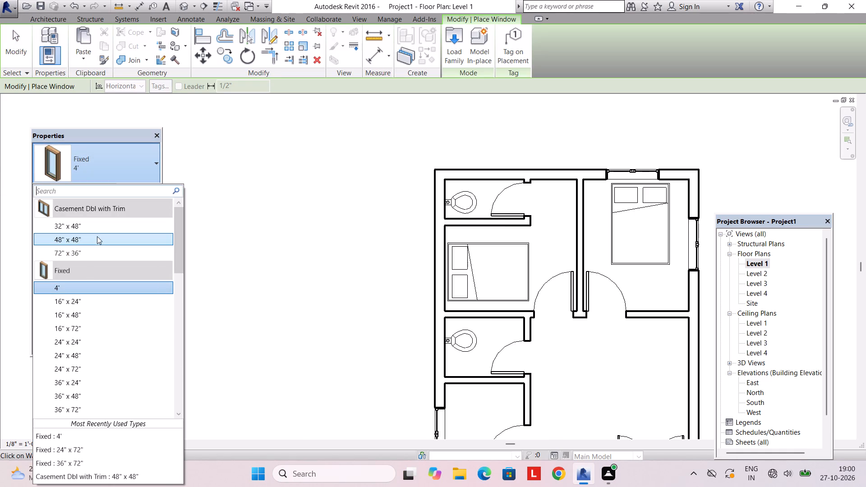
{"action": "left_click", "coordinate": [101, 226]}
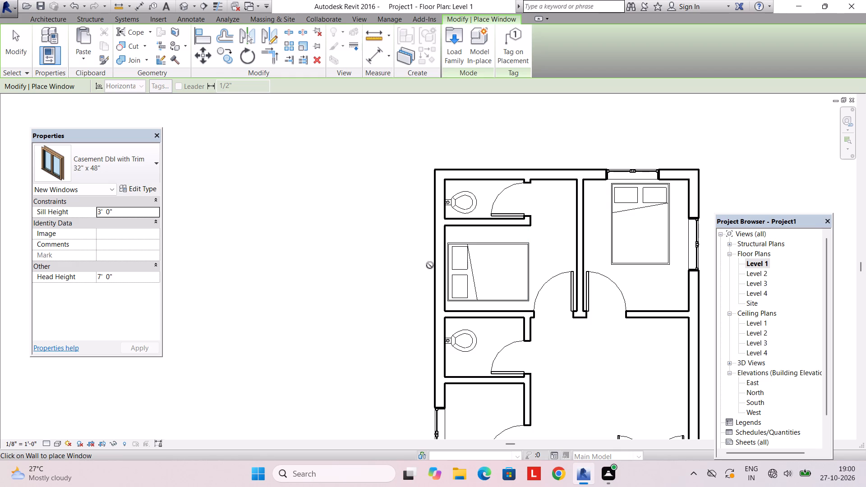
{"action": "left_click", "coordinate": [129, 178]}
{"action": "left_click", "coordinate": [87, 244]}
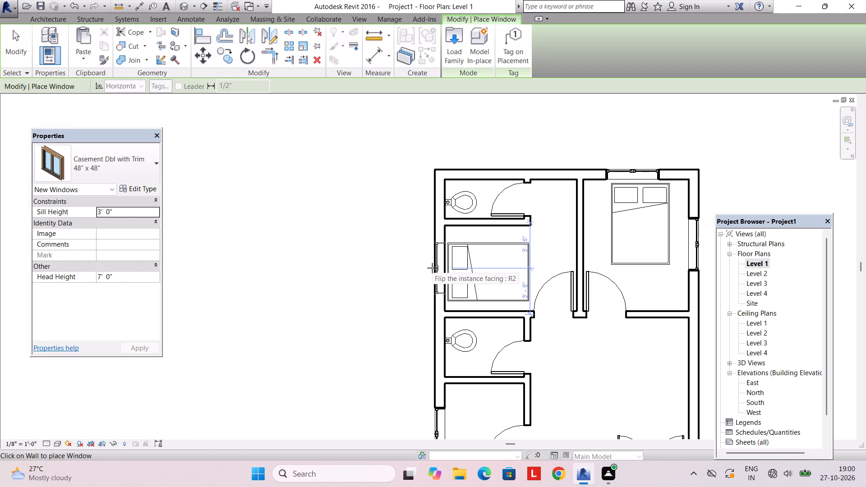
{"action": "left_click", "coordinate": [432, 268]}
{"action": "scroll", "coordinate": [531, 262], "scroll_direction": "down", "scroll_amount": 2}
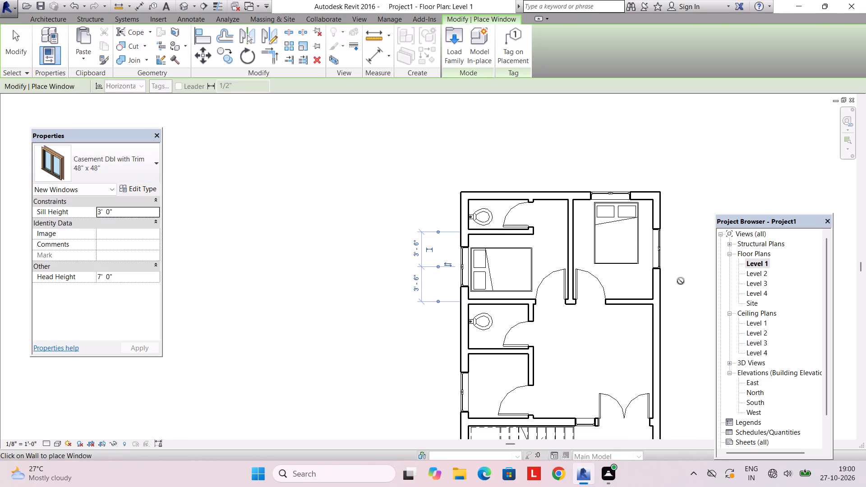
{"action": "key", "text": "Escape"}
{"action": "key", "text": "Escape"}
Examine the new ground-floor casement window on the building's left facade in the 3D view.
{"action": "left_click", "coordinate": [465, 267]}
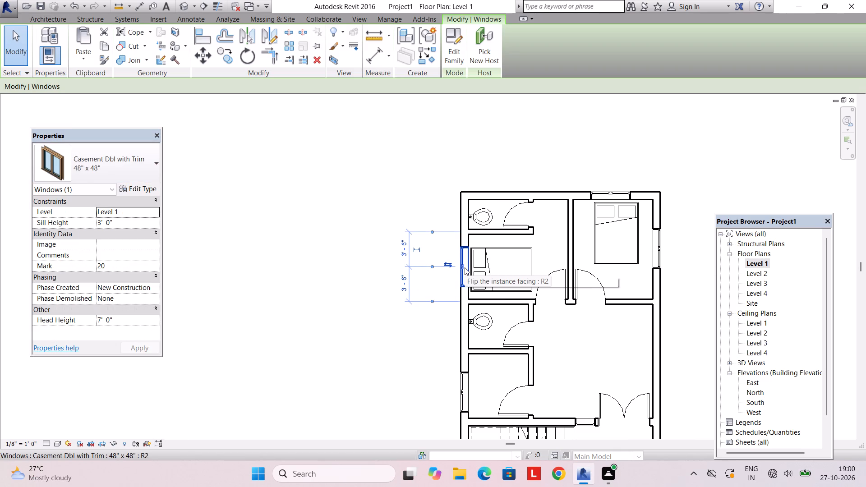
{"action": "left_click", "coordinate": [356, 18]}
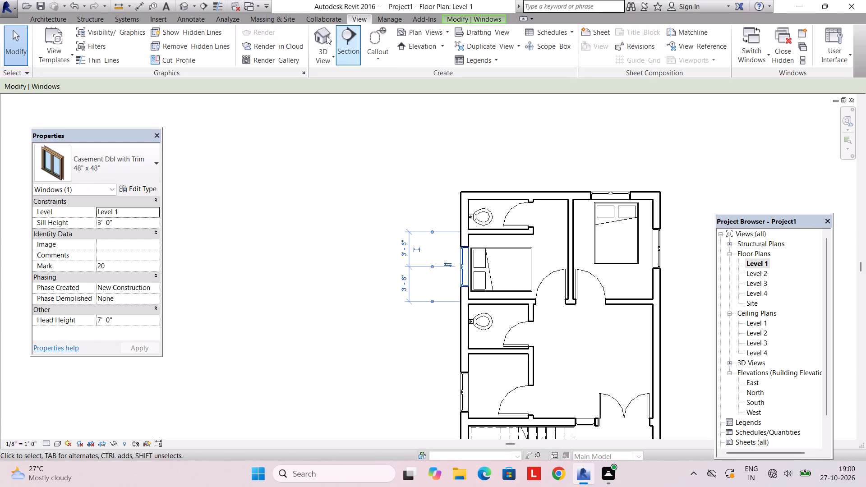
{"action": "left_click", "coordinate": [326, 36]}
{"action": "scroll", "coordinate": [413, 189], "scroll_direction": "down", "scroll_amount": 3}
{"action": "middle_click_drag", "start_coordinate": [410, 215], "coordinate": [511, 216]}
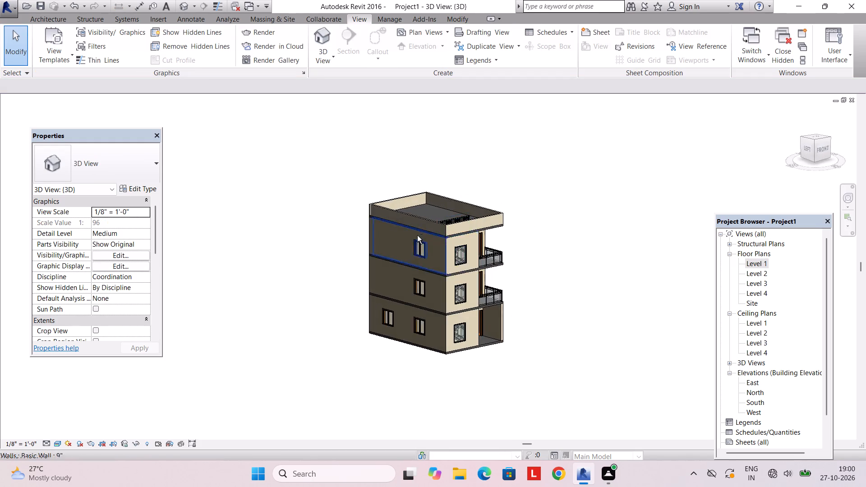
{"action": "middle_click_drag", "start_coordinate": [417, 235], "coordinate": [485, 229], "text": "shift"}
{"action": "scroll", "coordinate": [387, 345], "scroll_direction": "up", "scroll_amount": 5}
{"action": "middle_click_drag", "start_coordinate": [386, 325], "coordinate": [427, 307], "text": "shift"}
{"action": "scroll", "coordinate": [431, 307], "scroll_direction": "up", "scroll_amount": 2}
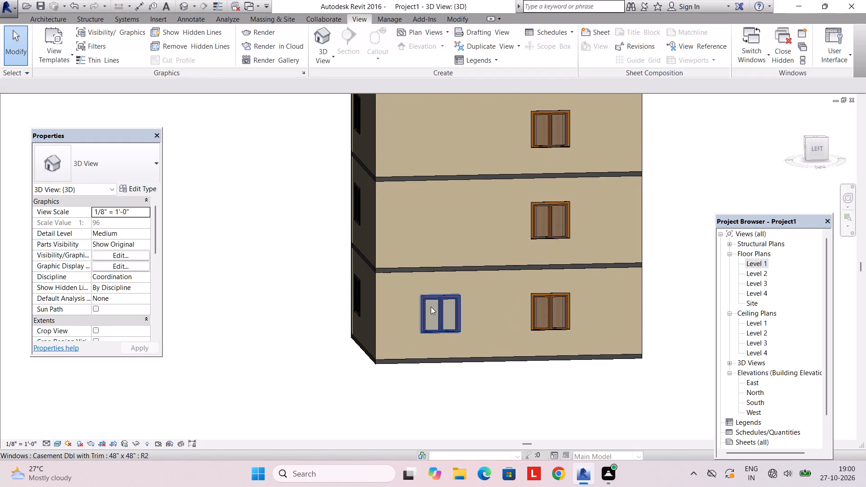
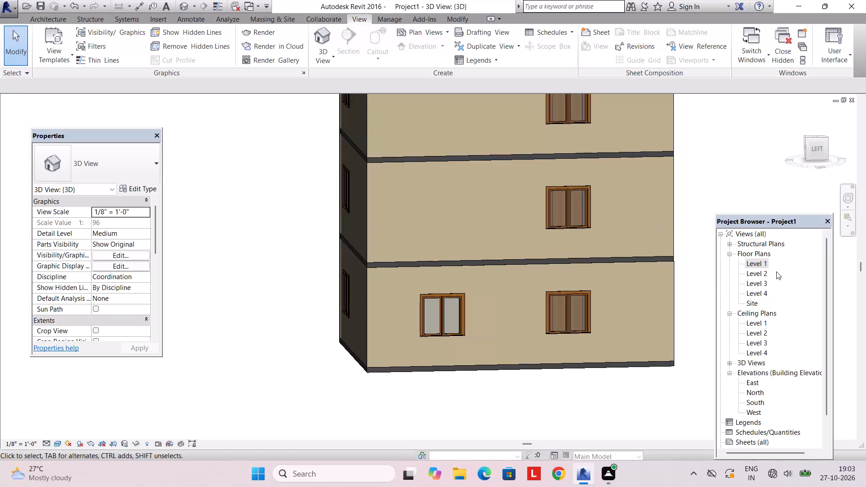
Copy the 48" x 48" casement window beside the bed in the outer wall of the Level 1 floor plan.
{"action": "double_click", "coordinate": [759, 264]}
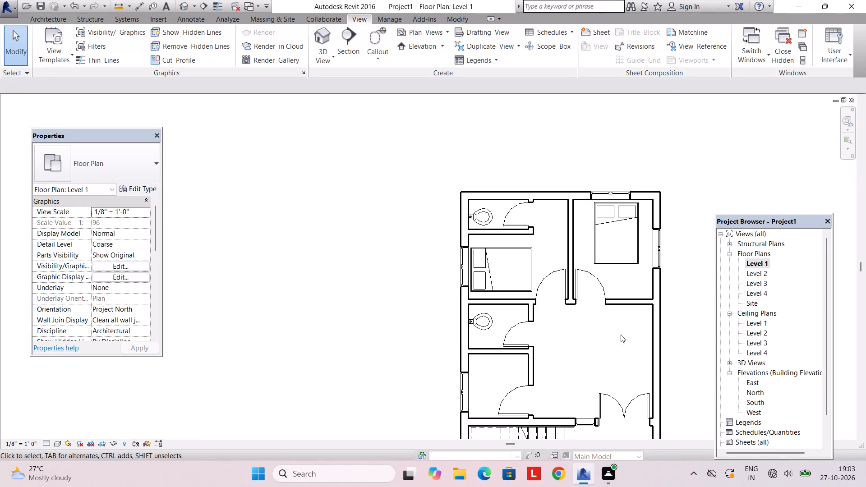
{"action": "key", "text": "Escape"}
{"action": "scroll", "coordinate": [499, 282], "scroll_direction": "down", "scroll_amount": 1}
{"action": "scroll", "coordinate": [463, 269], "scroll_direction": "up", "scroll_amount": 2}
{"action": "left_click", "coordinate": [472, 268]}
{"action": "key", "text": "ctrl+c"}
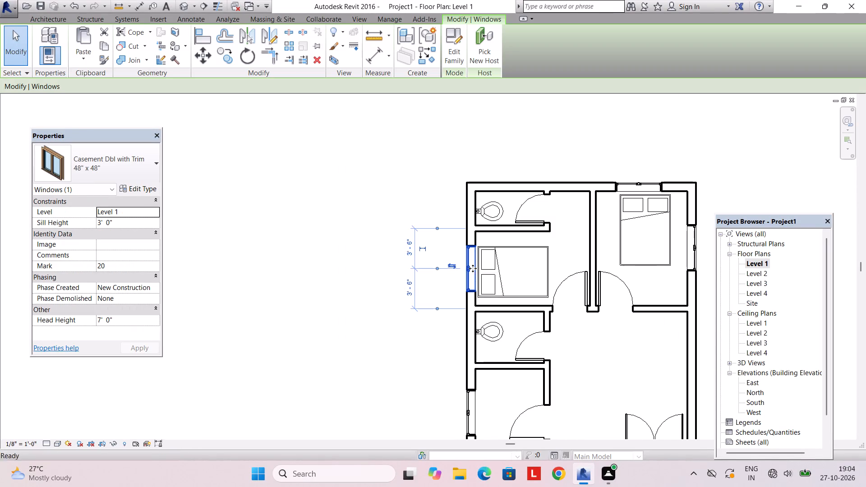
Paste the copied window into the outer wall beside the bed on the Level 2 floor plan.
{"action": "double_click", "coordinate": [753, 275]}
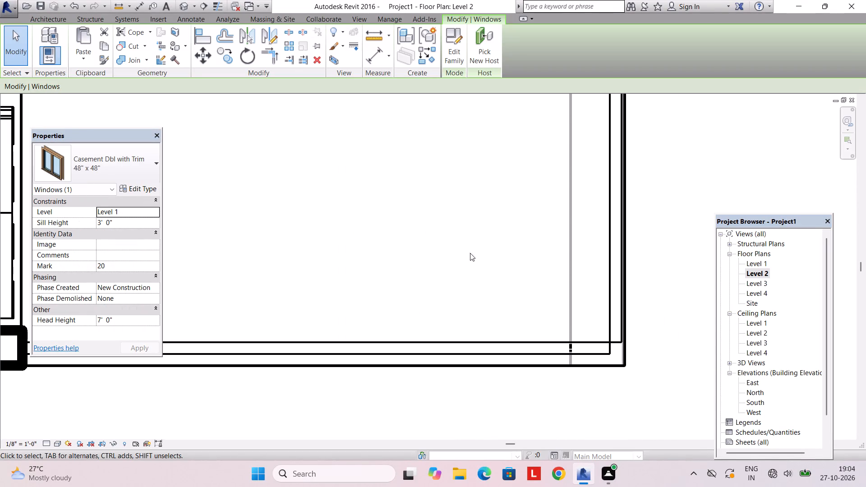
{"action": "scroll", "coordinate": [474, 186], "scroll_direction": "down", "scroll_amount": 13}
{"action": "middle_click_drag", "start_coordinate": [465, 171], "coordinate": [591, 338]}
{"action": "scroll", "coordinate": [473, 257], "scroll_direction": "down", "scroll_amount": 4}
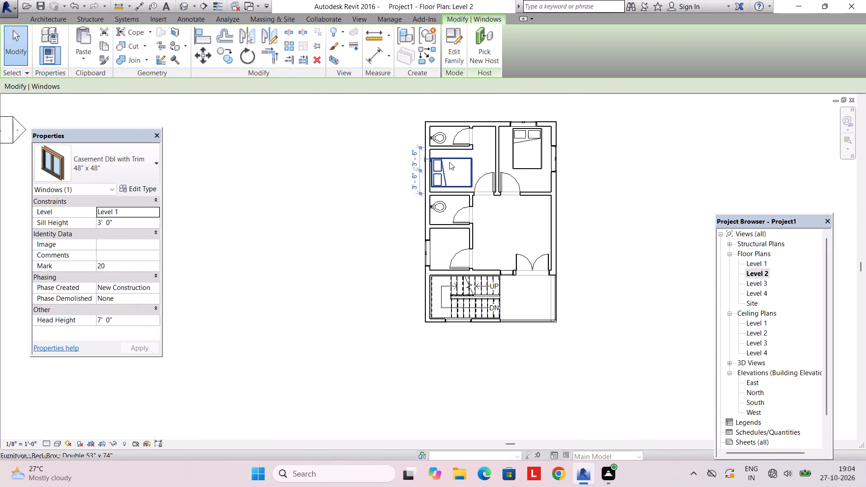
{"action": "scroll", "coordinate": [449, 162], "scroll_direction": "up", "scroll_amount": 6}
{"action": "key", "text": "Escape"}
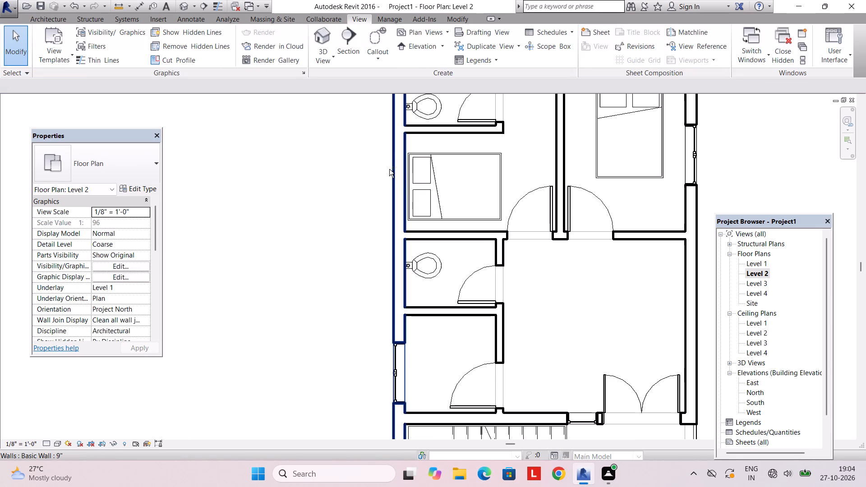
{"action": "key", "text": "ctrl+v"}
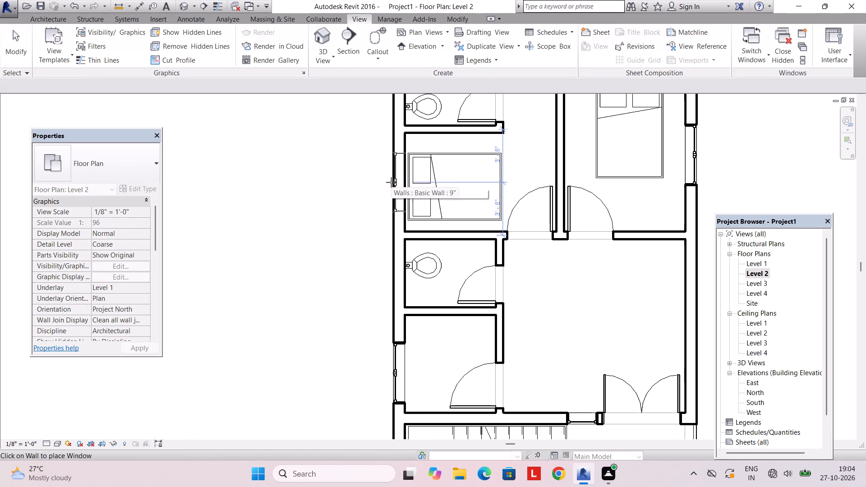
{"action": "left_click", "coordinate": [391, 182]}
From the Level 3 floor plan, undo the last window placement and paste the copied window into the outer wall beside the bed.
{"action": "double_click", "coordinate": [760, 285]}
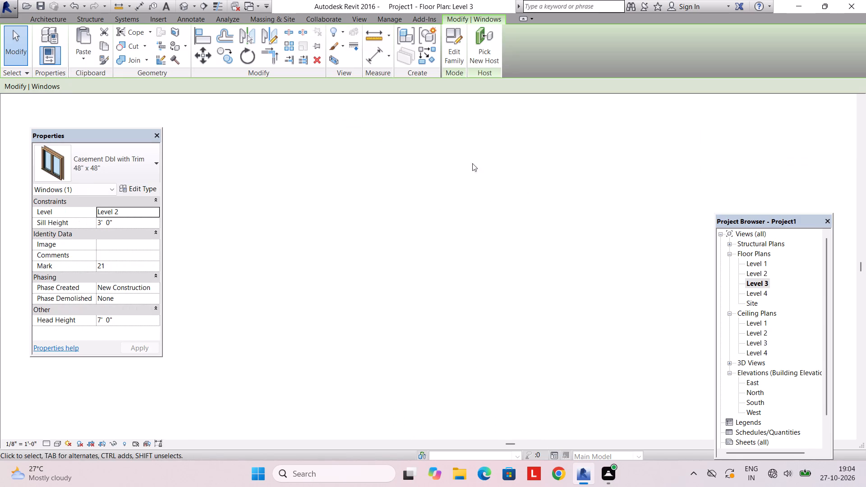
{"action": "scroll", "coordinate": [348, 170], "scroll_direction": "down", "scroll_amount": 8}
{"action": "middle_click_drag", "start_coordinate": [348, 168], "coordinate": [389, 274]}
{"action": "scroll", "coordinate": [342, 202], "scroll_direction": "up", "scroll_amount": 6}
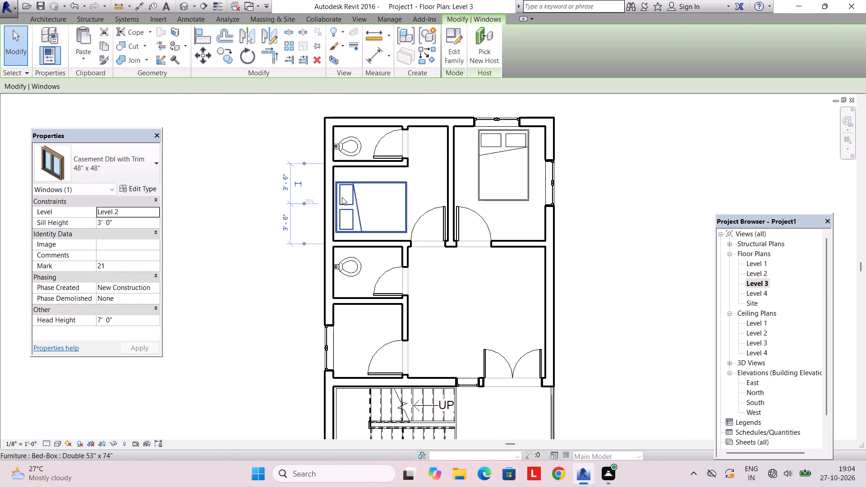
{"action": "key", "text": "Escape"}
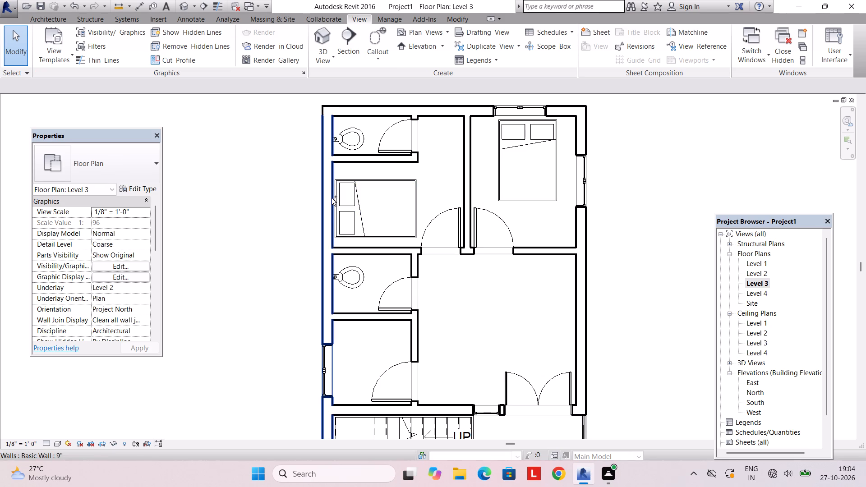
{"action": "key", "text": "ctrl+z"}
{"action": "key", "text": "ctrl+v"}
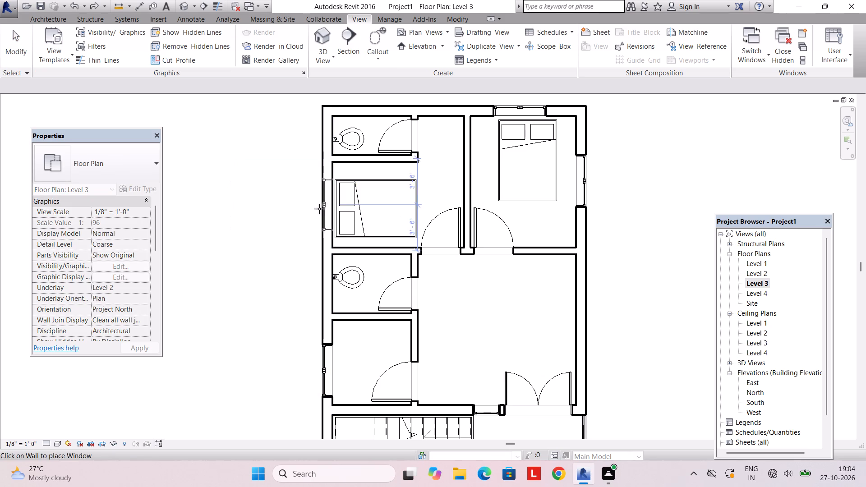
{"action": "left_click", "coordinate": [318, 214]}
{"action": "key", "text": "Escape"}
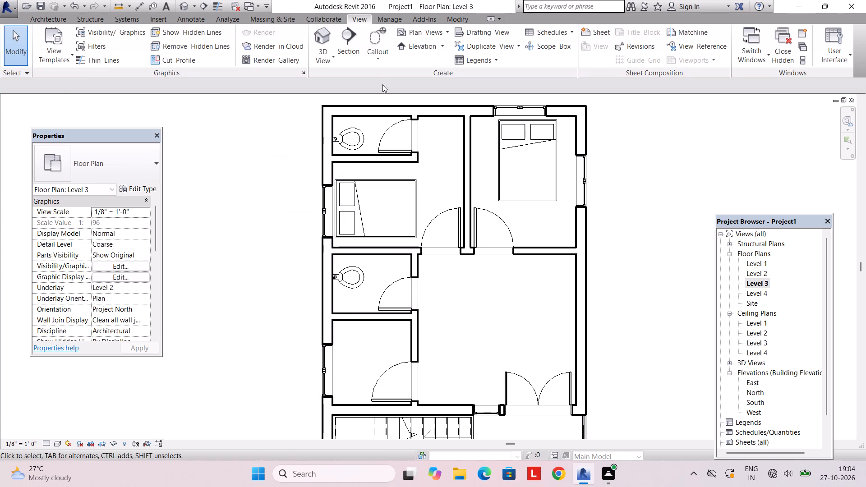
Check the facade in 3D and paste the copied window into the outer wall beside the bed on the Level 2 floor plan.
{"action": "left_click", "coordinate": [318, 53]}
{"action": "left_click", "coordinate": [319, 73]}
{"action": "scroll", "coordinate": [389, 145], "scroll_direction": "down", "scroll_amount": 3}
{"action": "scroll", "coordinate": [440, 163], "scroll_direction": "down", "scroll_amount": 2}
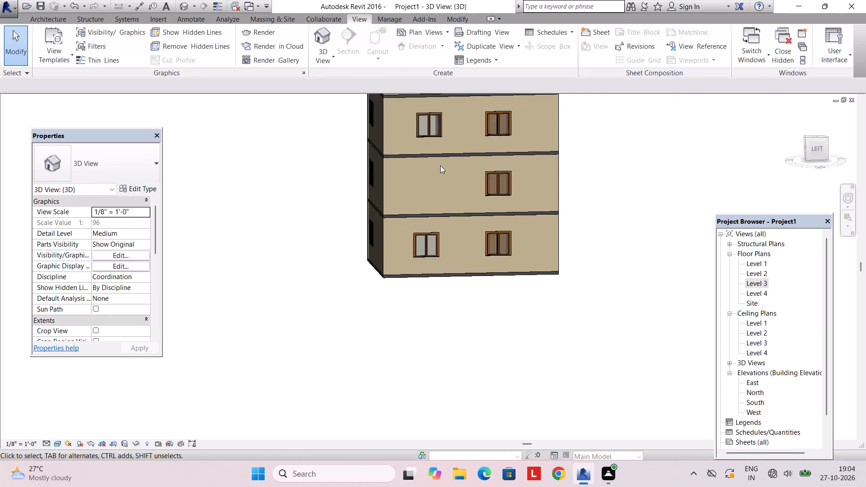
{"action": "scroll", "coordinate": [441, 176], "scroll_direction": "up", "scroll_amount": 2}
{"action": "double_click", "coordinate": [760, 273]}
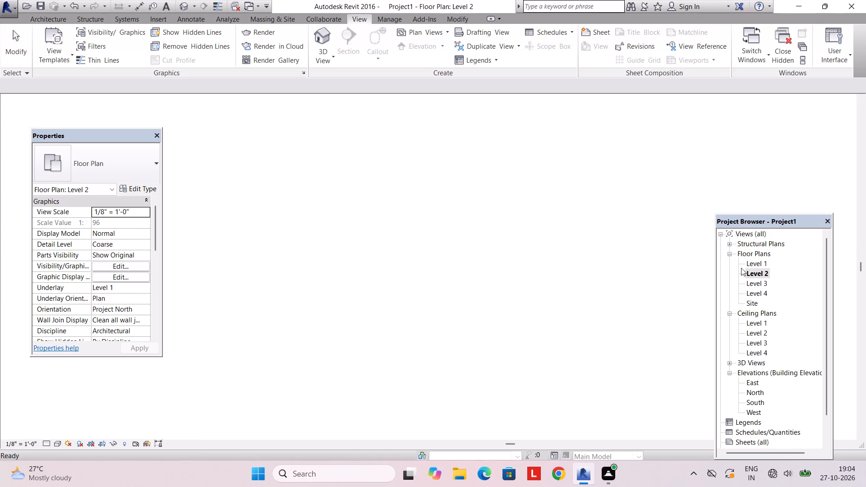
{"action": "scroll", "coordinate": [429, 169], "scroll_direction": "down", "scroll_amount": 3}
{"action": "key", "text": "ctrl+v"}
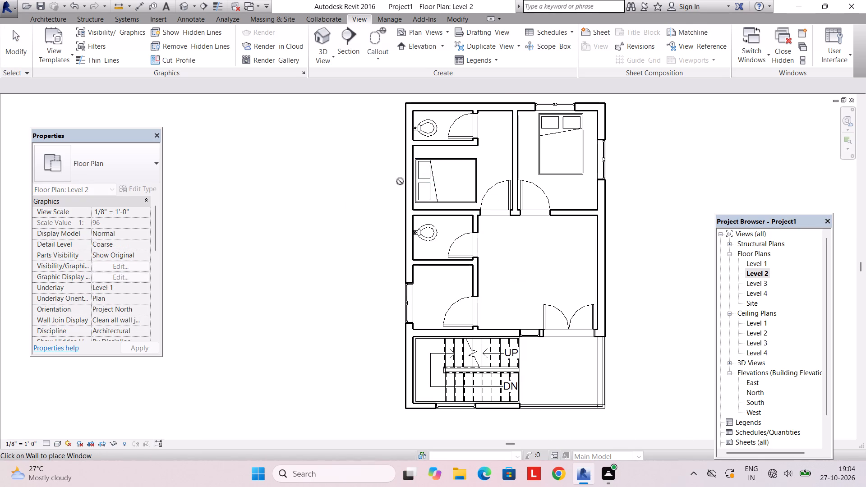
{"action": "scroll", "coordinate": [401, 181], "scroll_direction": "up", "scroll_amount": 5}
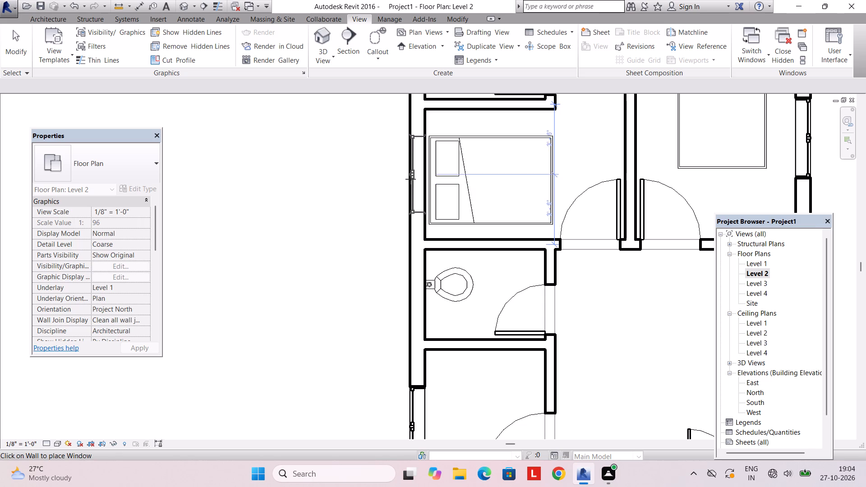
{"action": "left_click", "coordinate": [410, 179]}
{"action": "key", "text": "Escape"}
In the 3D view, nudge the newly placed Level 3 window slightly left along the facade toward the line of the windows below.
{"action": "left_click", "coordinate": [324, 64]}
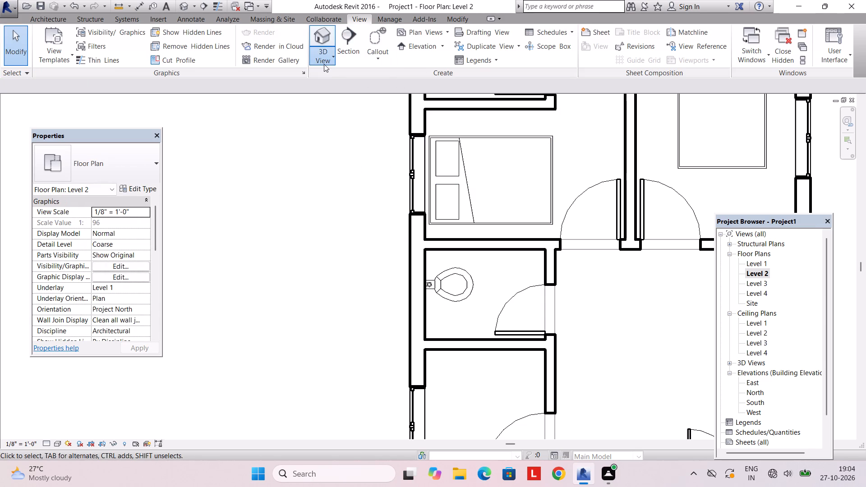
{"action": "left_click", "coordinate": [328, 80]}
{"action": "scroll", "coordinate": [397, 152], "scroll_direction": "down", "scroll_amount": 3}
{"action": "scroll", "coordinate": [422, 167], "scroll_direction": "up", "scroll_amount": 3}
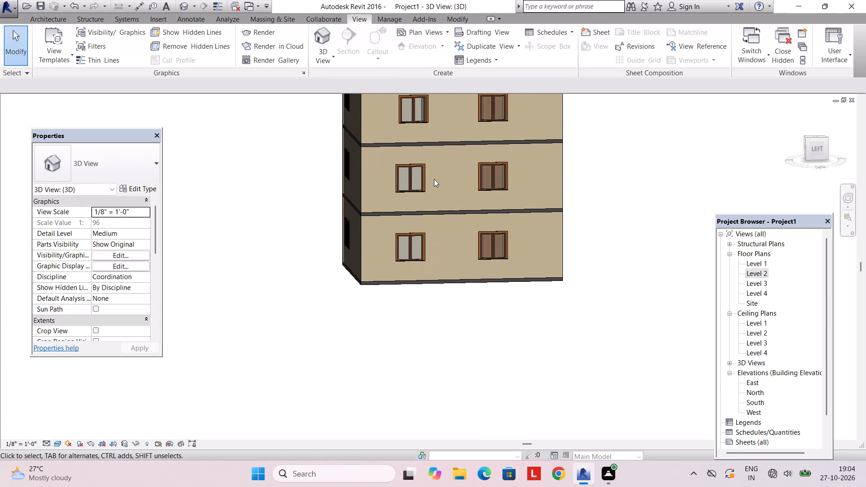
{"action": "middle_click_drag", "start_coordinate": [433, 179], "coordinate": [424, 165], "text": "shift"}
{"action": "scroll", "coordinate": [424, 166], "scroll_direction": "up", "scroll_amount": 1, "text": "shift"}
{"action": "scroll", "coordinate": [404, 212], "scroll_direction": "up", "scroll_amount": 2}
{"action": "scroll", "coordinate": [405, 202], "scroll_direction": "down", "scroll_amount": 3}
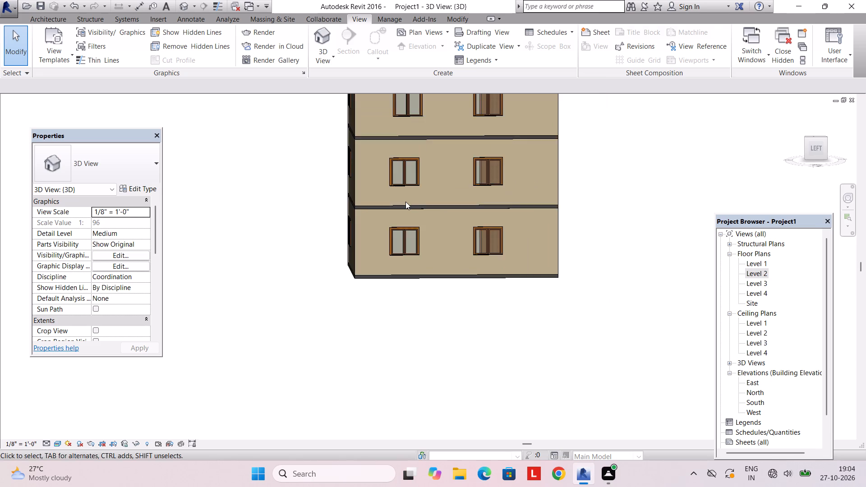
{"action": "scroll", "coordinate": [405, 202], "scroll_direction": "down", "scroll_amount": 1}
{"action": "scroll", "coordinate": [405, 202], "scroll_direction": "up", "scroll_amount": 3}
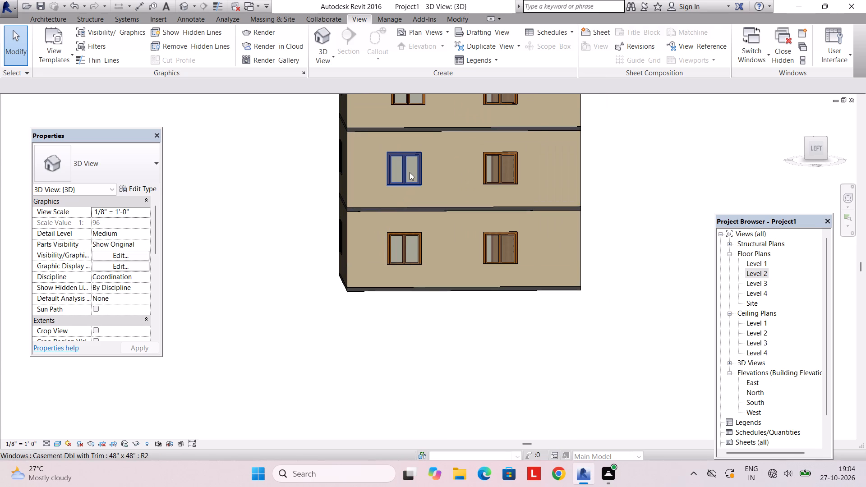
{"action": "scroll", "coordinate": [410, 172], "scroll_direction": "up", "scroll_amount": 2}
{"action": "middle_click_drag", "start_coordinate": [409, 132], "coordinate": [408, 171]}
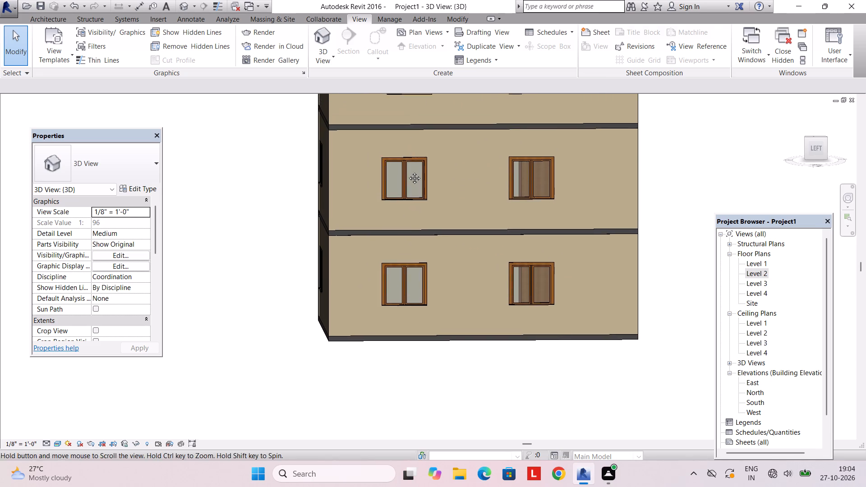
{"action": "middle_click_drag", "start_coordinate": [408, 171], "coordinate": [406, 211]}
{"action": "left_click", "coordinate": [405, 163]}
{"action": "key", "text": "Left"}
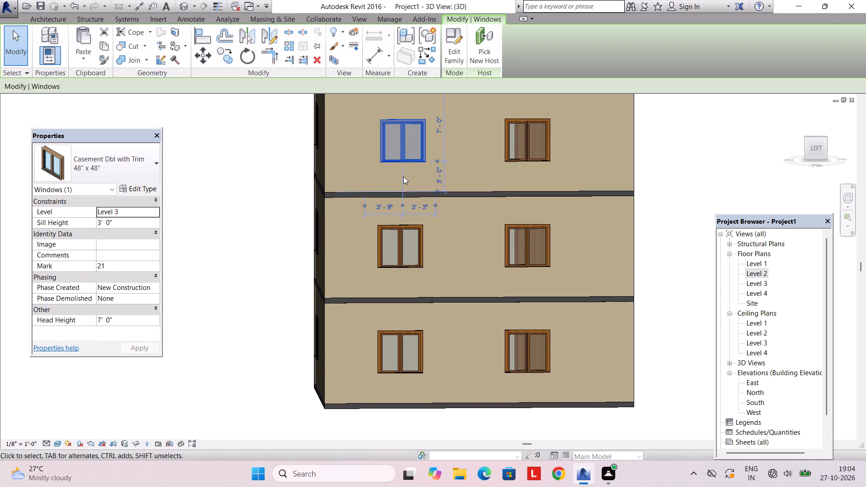
{"action": "key", "text": "Escape"}
Examine the window alignment on the side facade, and look round to the building's front facade.
{"action": "scroll", "coordinate": [423, 213], "scroll_direction": "down", "scroll_amount": 3}
{"action": "scroll", "coordinate": [420, 228], "scroll_direction": "up", "scroll_amount": 6}
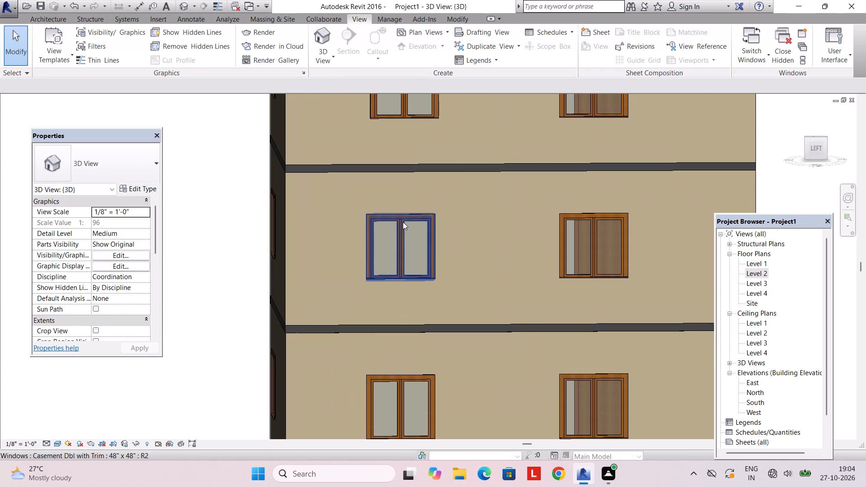
{"action": "scroll", "coordinate": [393, 215], "scroll_direction": "up", "scroll_amount": 2}
{"action": "scroll", "coordinate": [393, 215], "scroll_direction": "down", "scroll_amount": 2}
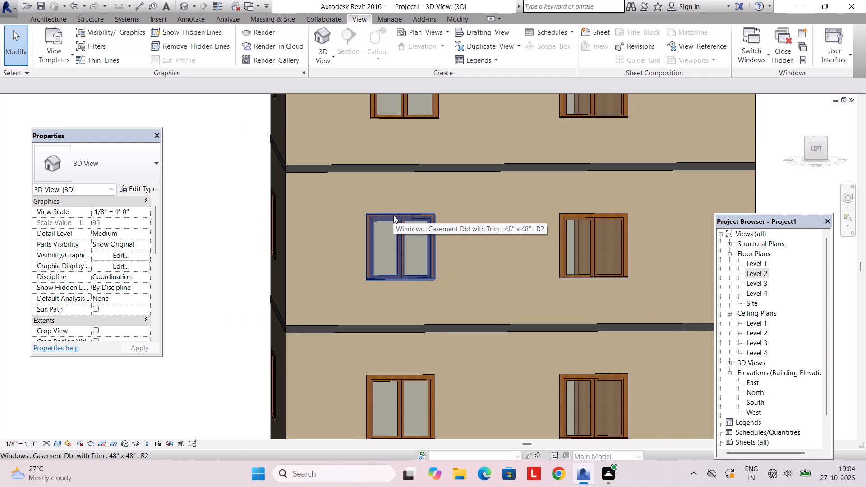
{"action": "scroll", "coordinate": [393, 215], "scroll_direction": "down", "scroll_amount": 5}
{"action": "middle_click_drag", "start_coordinate": [510, 223], "coordinate": [500, 221], "text": "shift"}
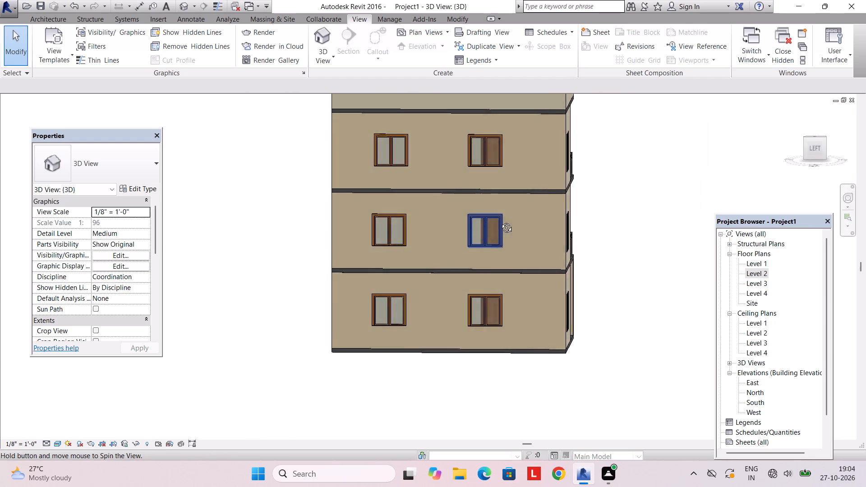
{"action": "middle_click_drag", "start_coordinate": [500, 221], "coordinate": [502, 218], "text": "shift"}
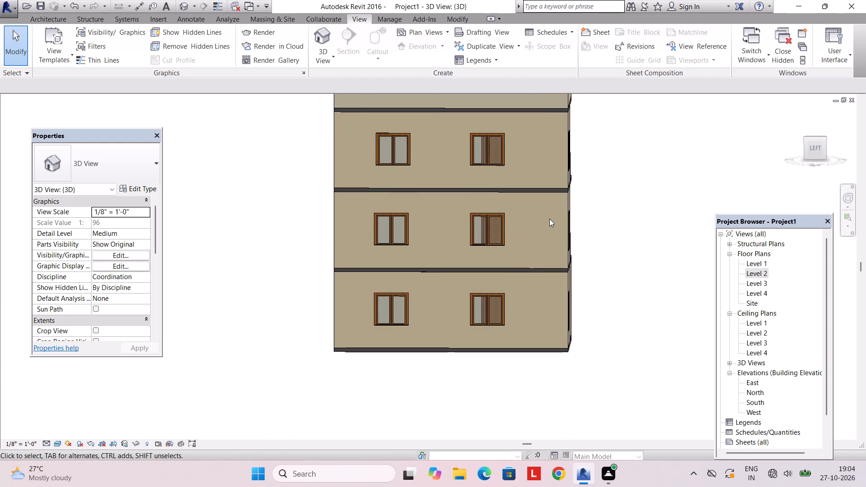
{"action": "middle_click_drag", "start_coordinate": [450, 241], "coordinate": [331, 245], "text": "shift"}
{"action": "middle_click_drag", "start_coordinate": [498, 203], "coordinate": [334, 215], "text": "shift"}
{"action": "middle_click_drag", "start_coordinate": [451, 220], "coordinate": [565, 249], "text": "shift"}
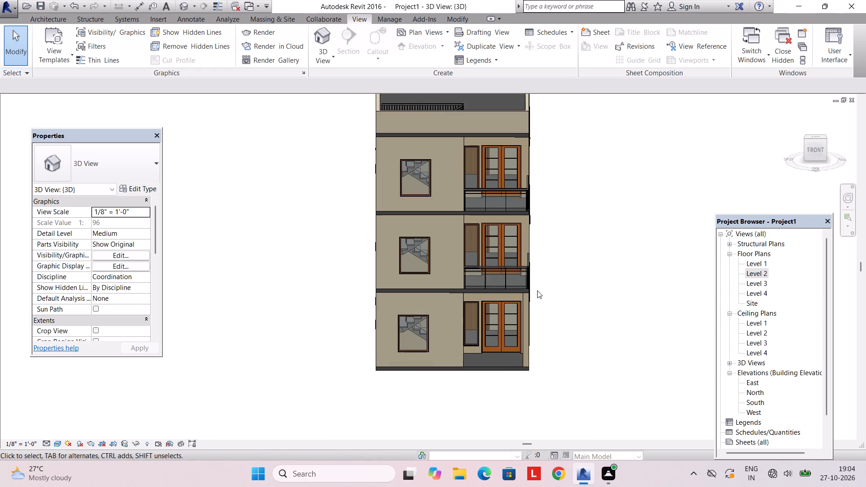
Select all 6" floors in the model and open the material choice for the structure layer of their type.
{"action": "left_click", "coordinate": [500, 365]}
{"action": "key", "text": "s"}
{"action": "key", "text": "a"}
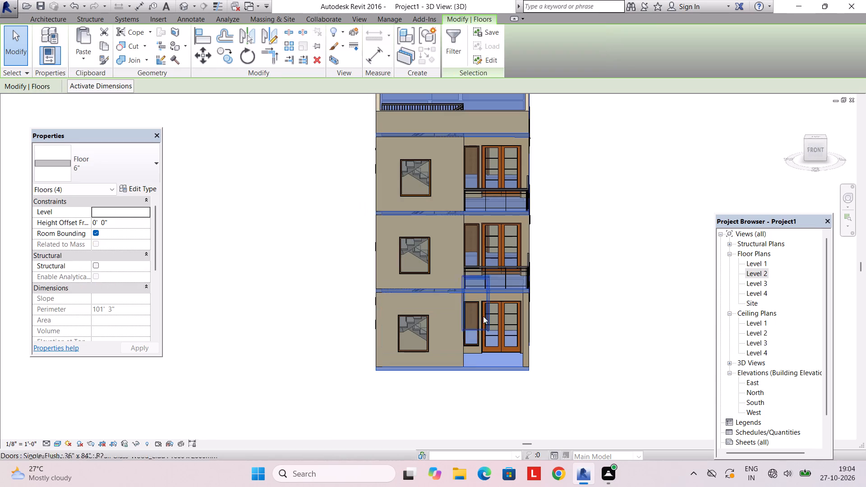
{"action": "left_click", "coordinate": [151, 188]}
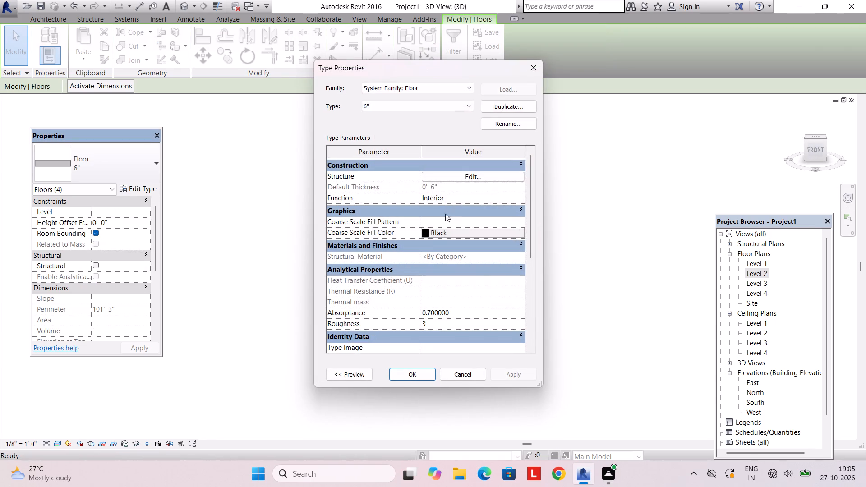
{"action": "left_click", "coordinate": [489, 181]}
{"action": "left_click", "coordinate": [409, 183]}
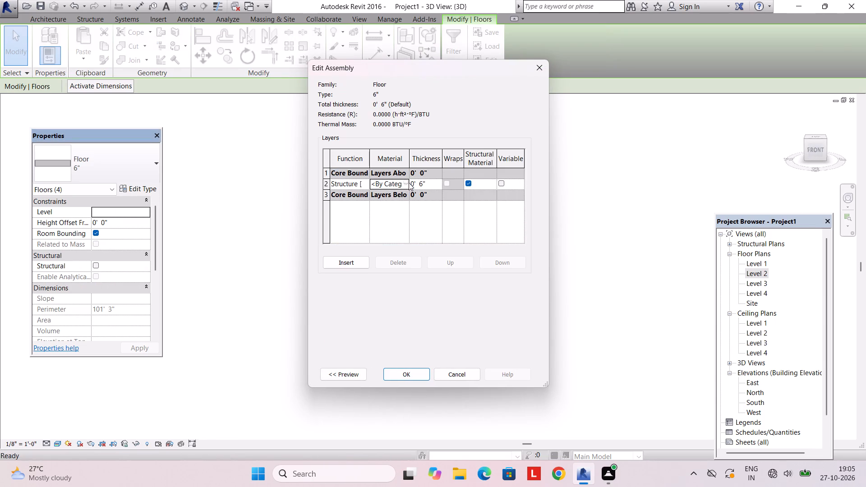
{"action": "left_click", "coordinate": [406, 179]}
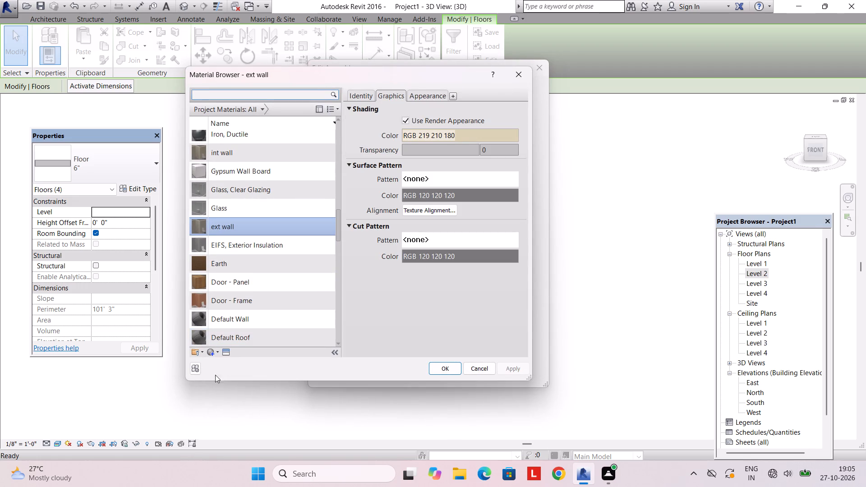
Create a new material and name it floor.
{"action": "left_click", "coordinate": [214, 356]}
{"action": "left_click", "coordinate": [214, 354]}
{"action": "left_click", "coordinate": [223, 359]}
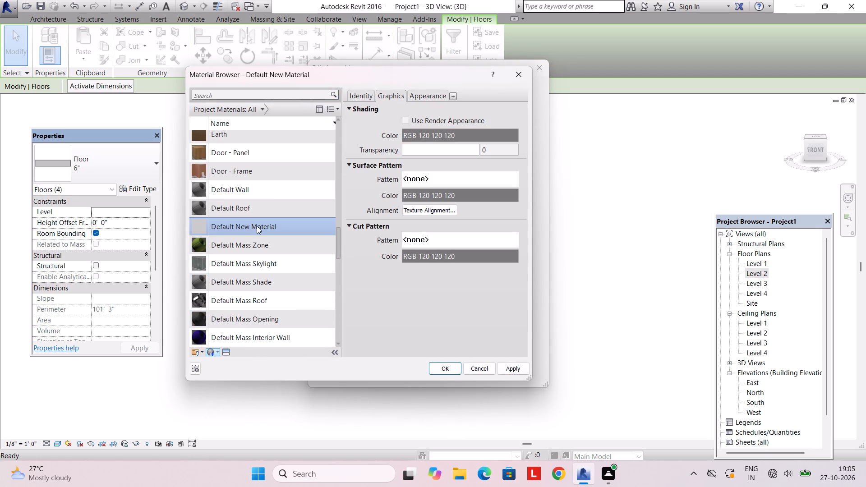
{"action": "right_click", "coordinate": [257, 226]}
{"action": "left_click", "coordinate": [269, 254]}
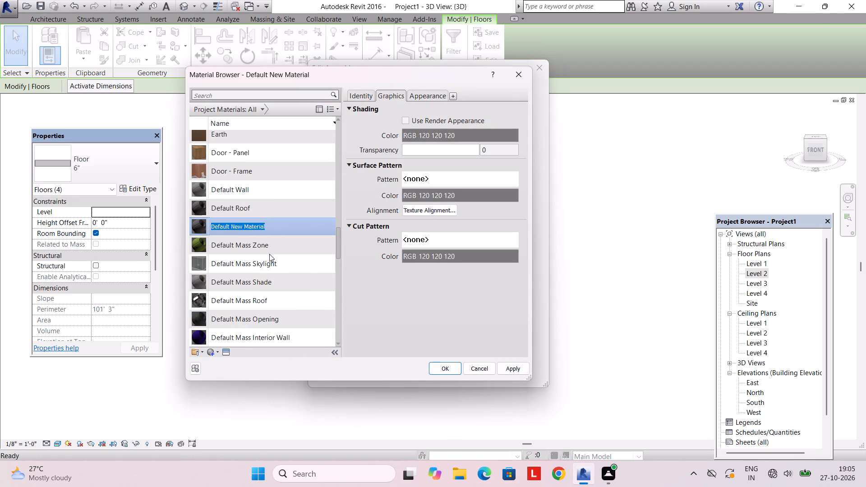
{"action": "type", "text": "florr"}
{"action": "key", "text": "BackSpace"}
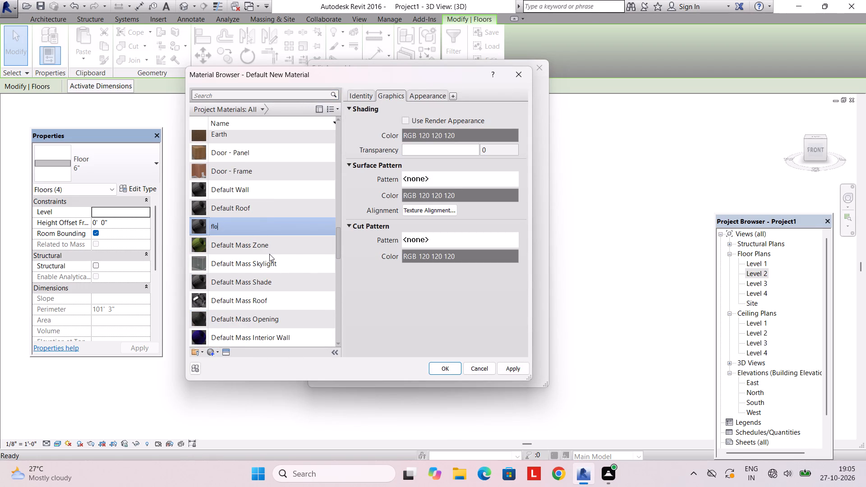
{"action": "key", "text": "BackSpace"}
{"action": "type", "text": "or"}
Try several tile flooring appearances on the floor material, settle on Diamond - Red, and apply the material to the 6" floor type.
{"action": "left_click", "coordinate": [228, 351]}
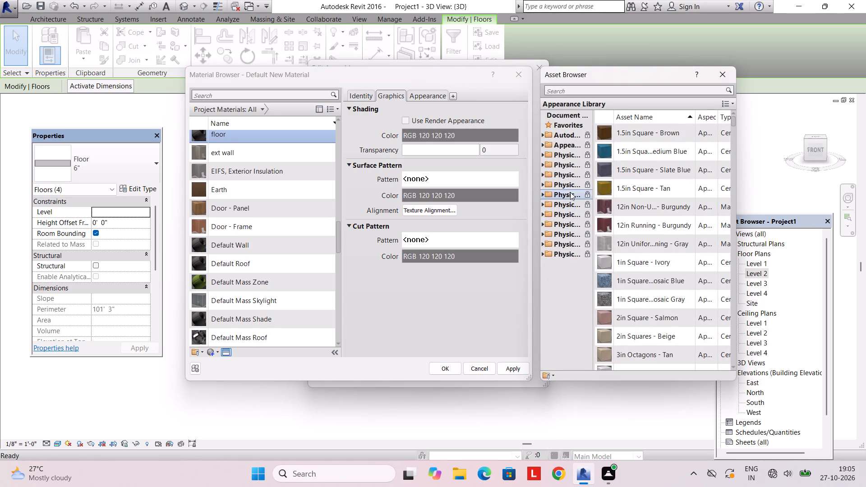
{"action": "double_click", "coordinate": [566, 142]}
{"action": "scroll", "coordinate": [575, 282], "scroll_direction": "down", "scroll_amount": 2}
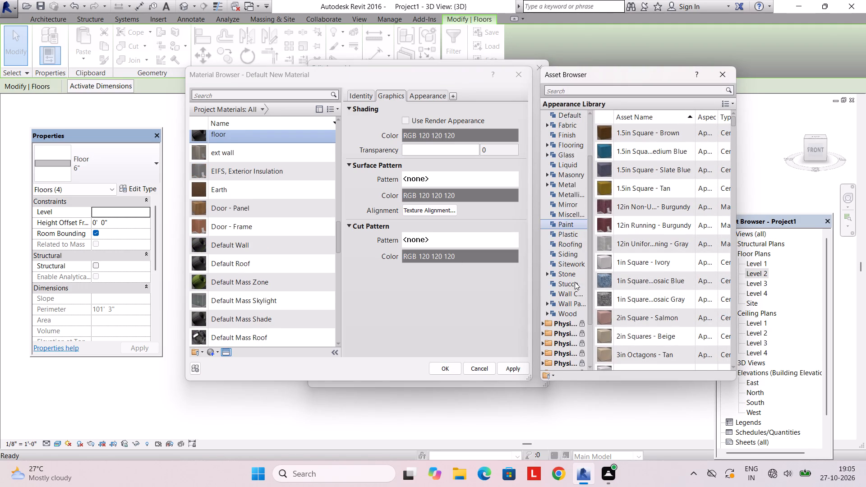
{"action": "scroll", "coordinate": [575, 282], "scroll_direction": "up", "scroll_amount": 2}
{"action": "double_click", "coordinate": [579, 208]}
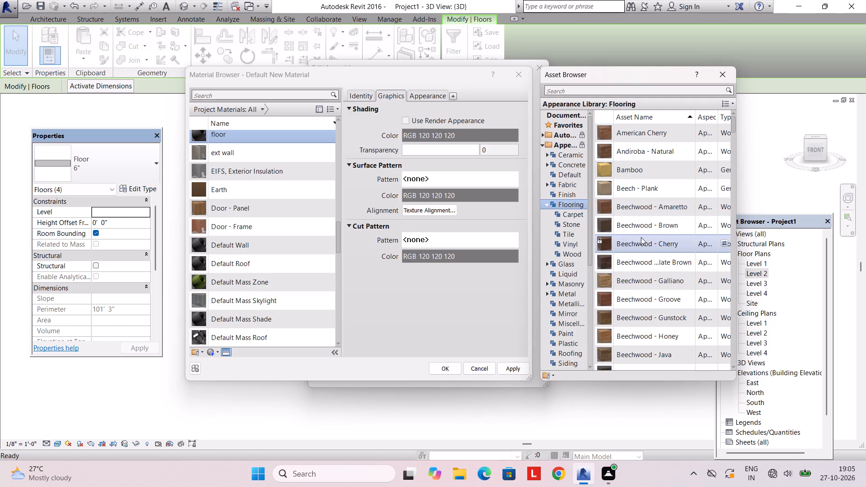
{"action": "double_click", "coordinate": [567, 232]}
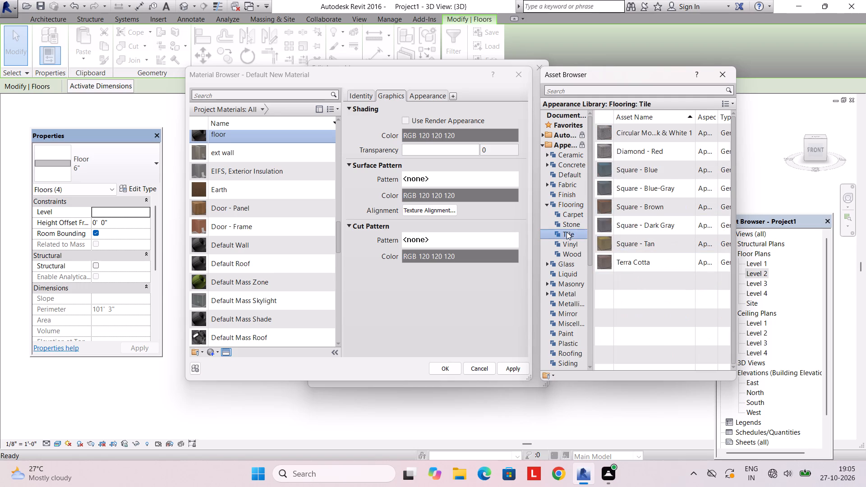
{"action": "double_click", "coordinate": [638, 203]}
{"action": "double_click", "coordinate": [638, 195]}
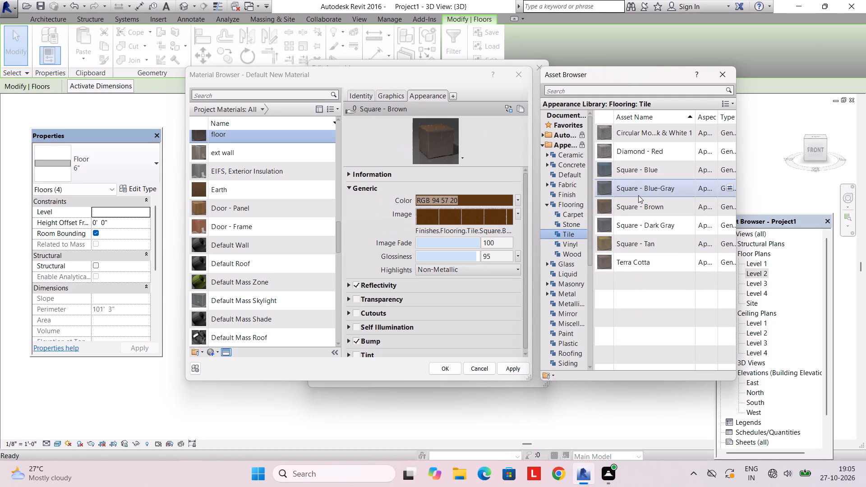
{"action": "double_click", "coordinate": [647, 245]}
{"action": "double_click", "coordinate": [647, 257]}
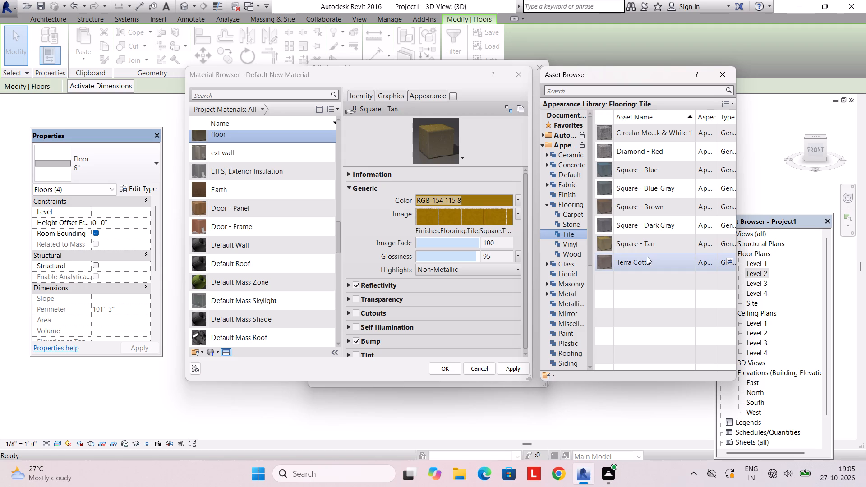
{"action": "double_click", "coordinate": [639, 173]}
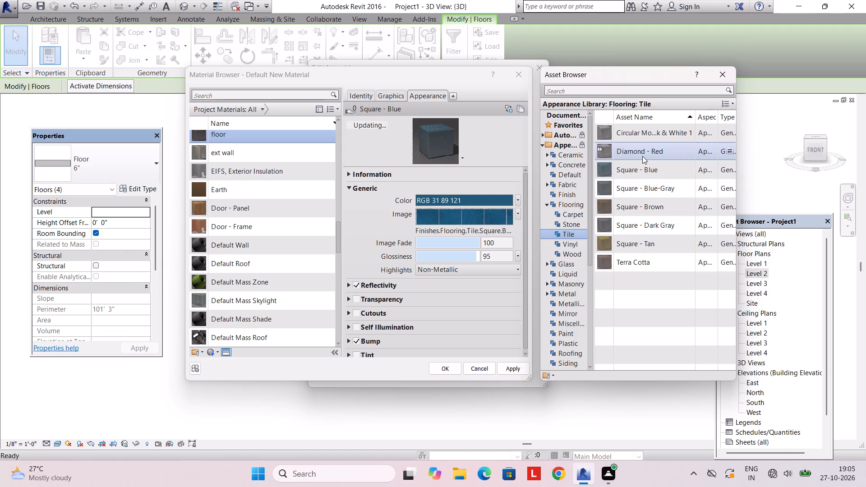
{"action": "double_click", "coordinate": [642, 156]}
{"action": "left_click", "coordinate": [437, 368]}
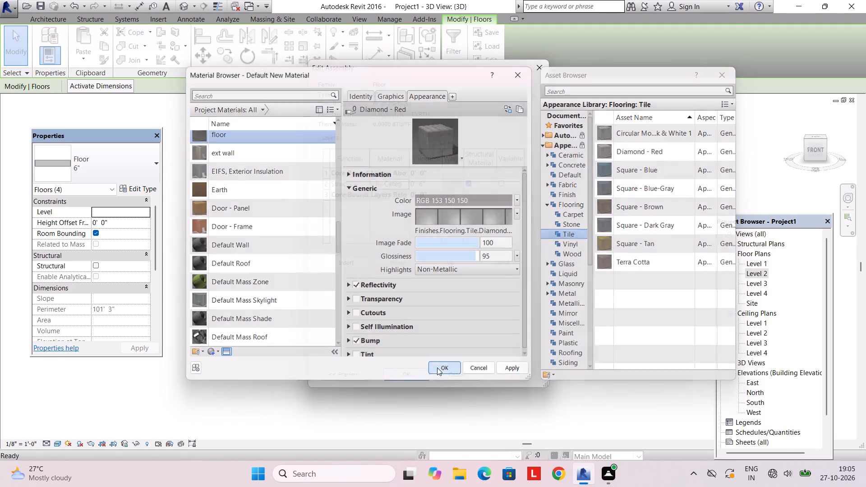
{"action": "left_click", "coordinate": [421, 369]}
{"action": "left_click", "coordinate": [412, 372]}
{"action": "key", "text": "Escape"}
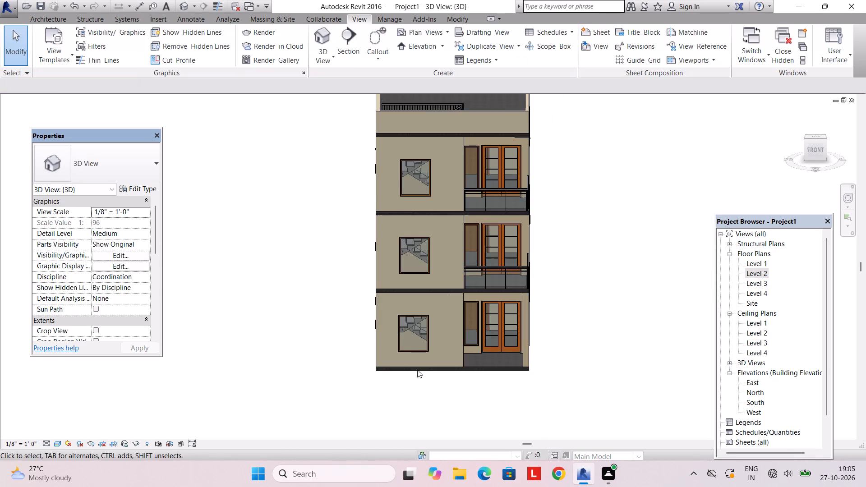
Inspect the tiled floor at the ground-level entrance, reselect all 6" floors in the model, and reopen their structure layer's material.
{"action": "scroll", "coordinate": [502, 357], "scroll_direction": "up", "scroll_amount": 18}
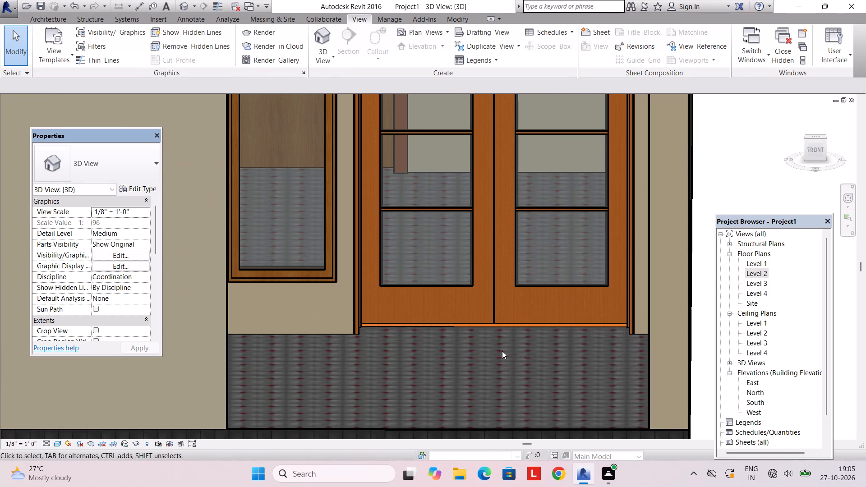
{"action": "middle_click_drag", "start_coordinate": [498, 341], "coordinate": [481, 405], "text": "shift"}
{"action": "scroll", "coordinate": [480, 383], "scroll_direction": "down", "scroll_amount": 15}
{"action": "middle_click_drag", "start_coordinate": [480, 380], "coordinate": [489, 358], "text": "shift"}
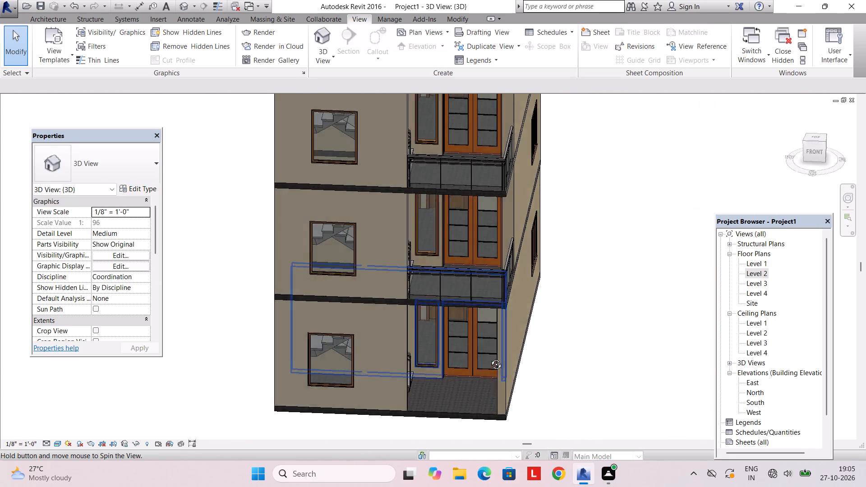
{"action": "middle_click_drag", "start_coordinate": [489, 358], "coordinate": [494, 335], "text": "shift"}
{"action": "left_click", "coordinate": [478, 400]}
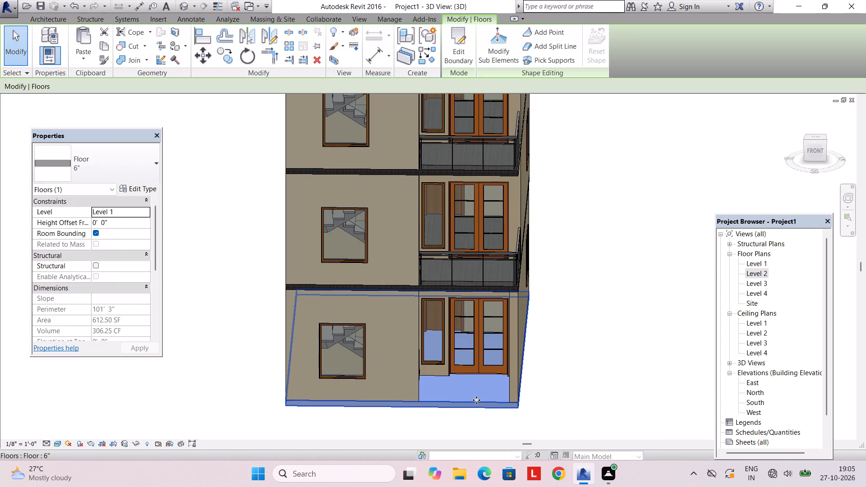
{"action": "type", "text": "sa"}
{"action": "left_click", "coordinate": [143, 192]}
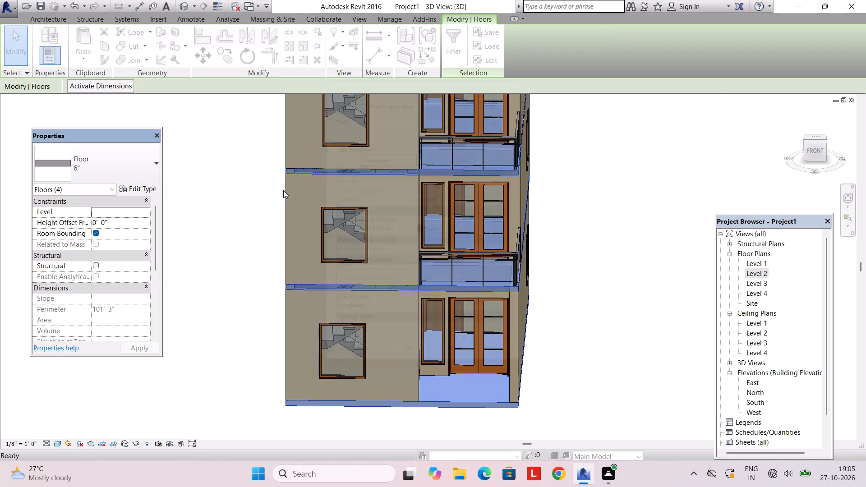
{"action": "left_click", "coordinate": [456, 180]}
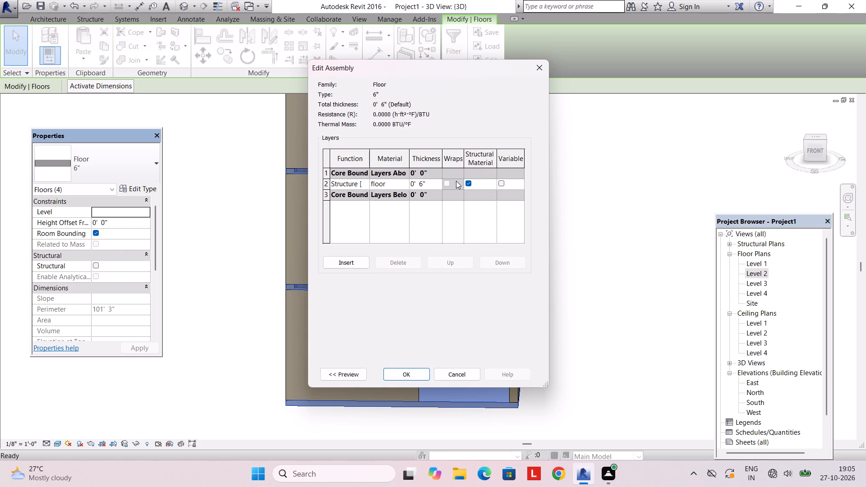
{"action": "left_click", "coordinate": [407, 184]}
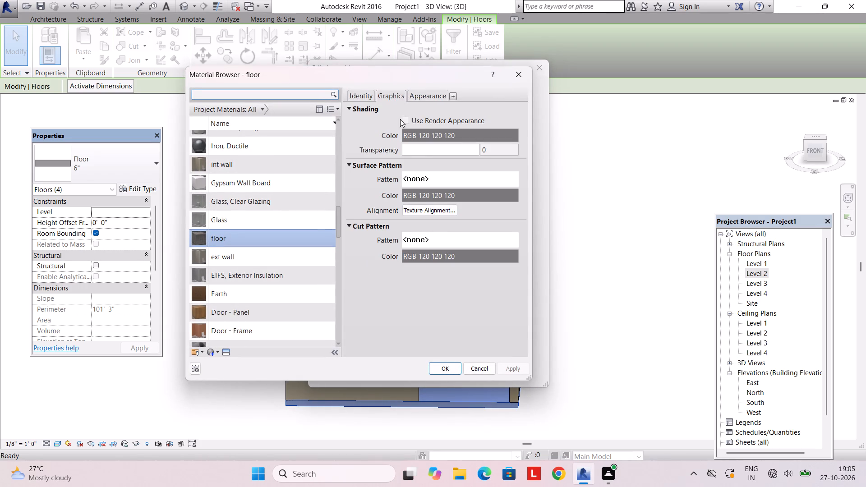
Replace the floor material's appearance with the Plank asset from the wood flooring library, and check its texture image.
{"action": "left_click", "coordinate": [230, 349]}
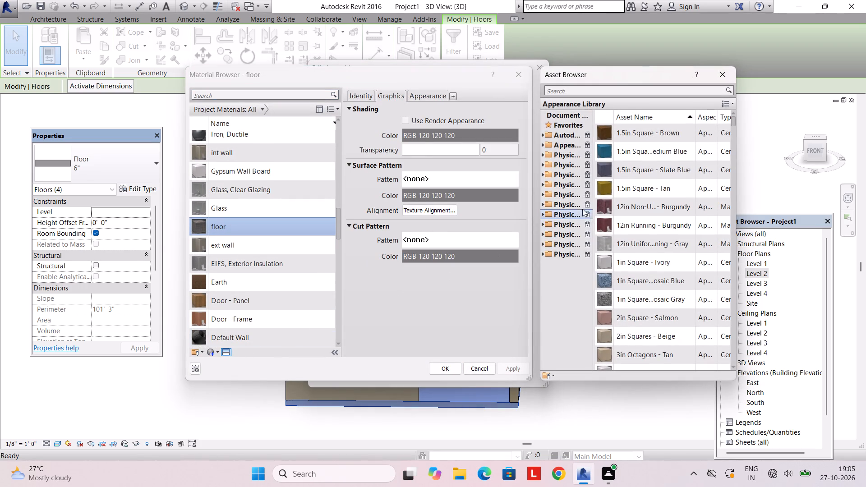
{"action": "double_click", "coordinate": [568, 146]}
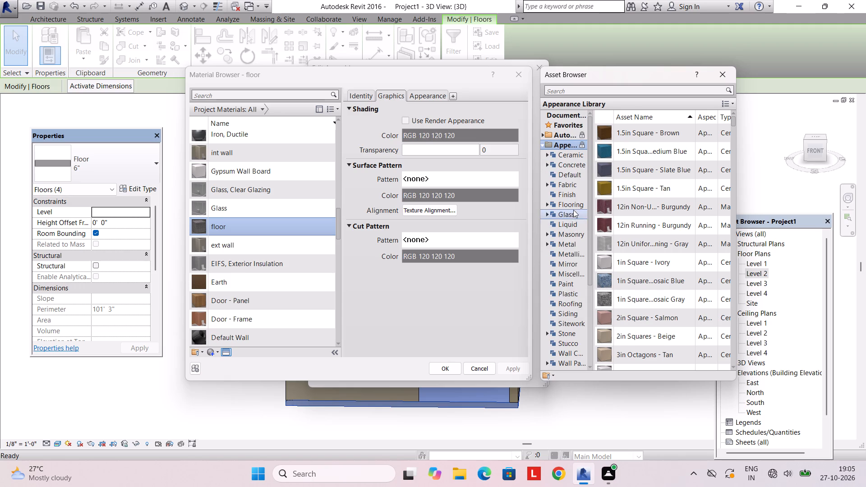
{"action": "double_click", "coordinate": [573, 206]}
{"action": "scroll", "coordinate": [632, 225], "scroll_direction": "down", "scroll_amount": 5}
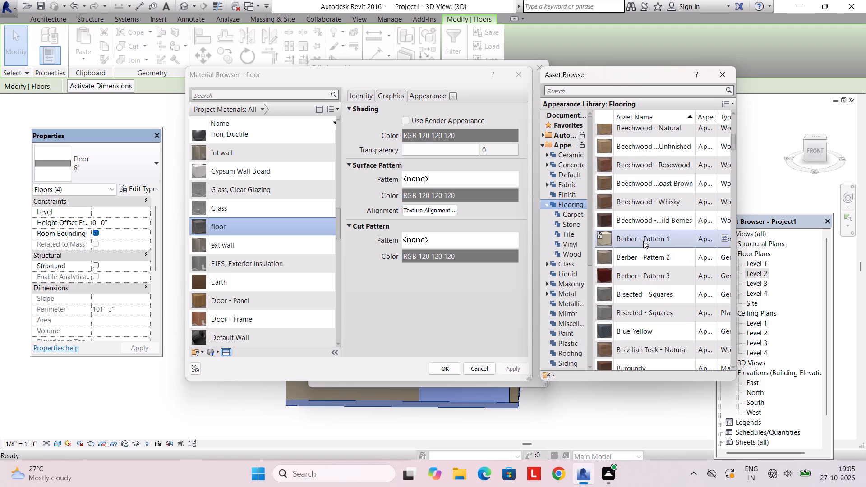
{"action": "double_click", "coordinate": [583, 251]}
{"action": "scroll", "coordinate": [691, 259], "scroll_direction": "down", "scroll_amount": 4}
{"action": "scroll", "coordinate": [643, 263], "scroll_direction": "down", "scroll_amount": 7}
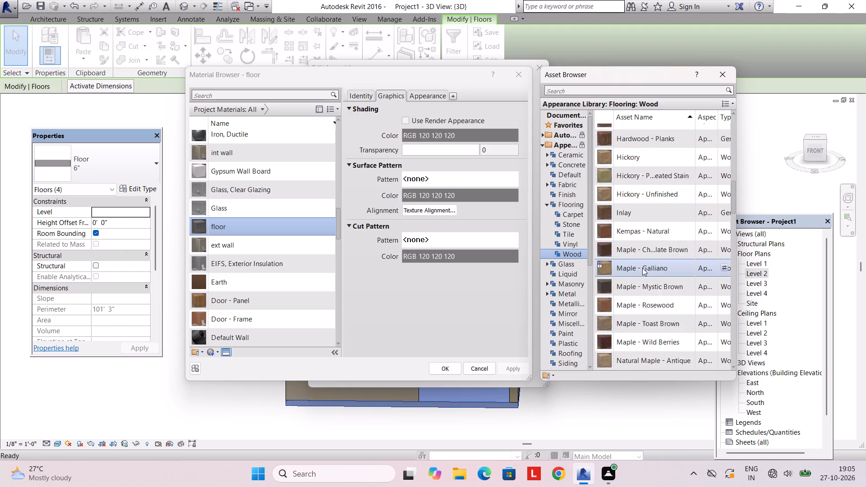
{"action": "scroll", "coordinate": [642, 268], "scroll_direction": "down", "scroll_amount": 4}
{"action": "double_click", "coordinate": [638, 197]}
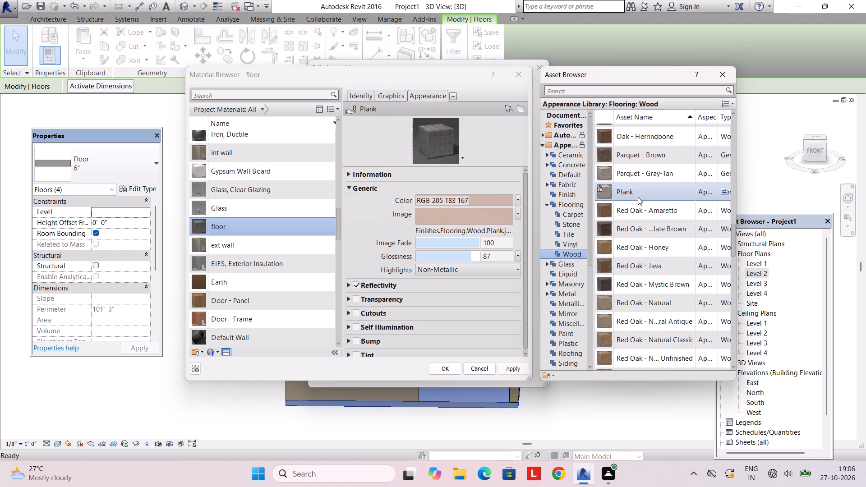
{"action": "left_click", "coordinate": [464, 219]}
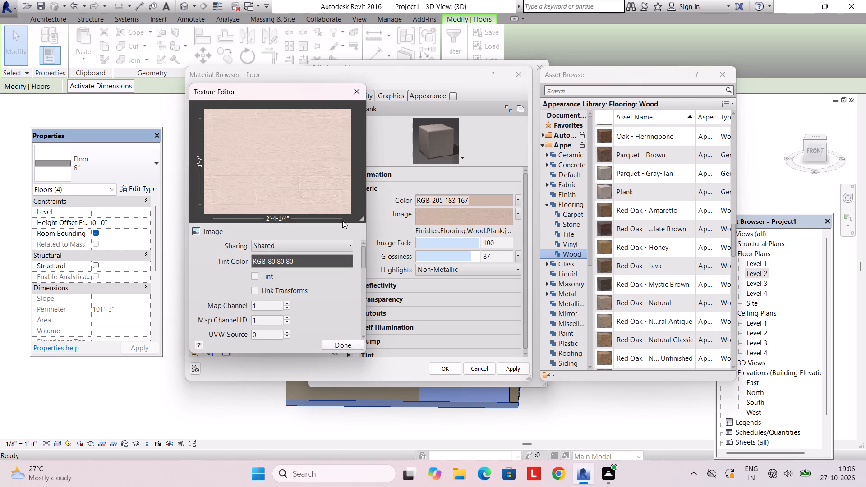
{"action": "left_click", "coordinate": [352, 96]}
Make the floor material's shading use its render appearance, and apply the change to the 6" floor type.
{"action": "left_click", "coordinate": [403, 98]}
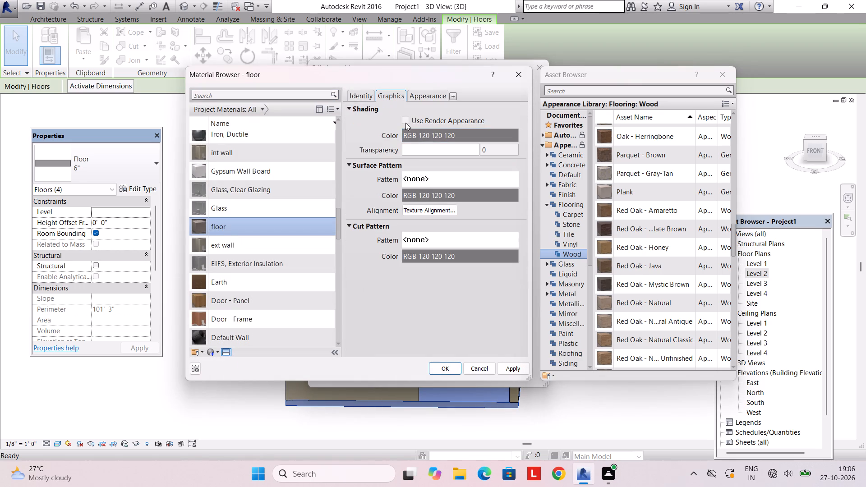
{"action": "left_click", "coordinate": [404, 120]}
{"action": "left_click", "coordinate": [443, 366]}
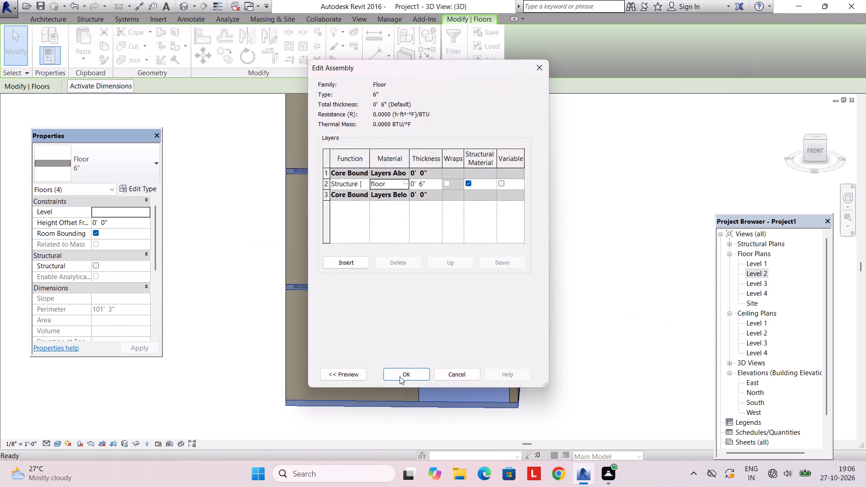
{"action": "left_click", "coordinate": [399, 377]}
{"action": "left_click", "coordinate": [397, 377]}
{"action": "key", "text": "Escape"}
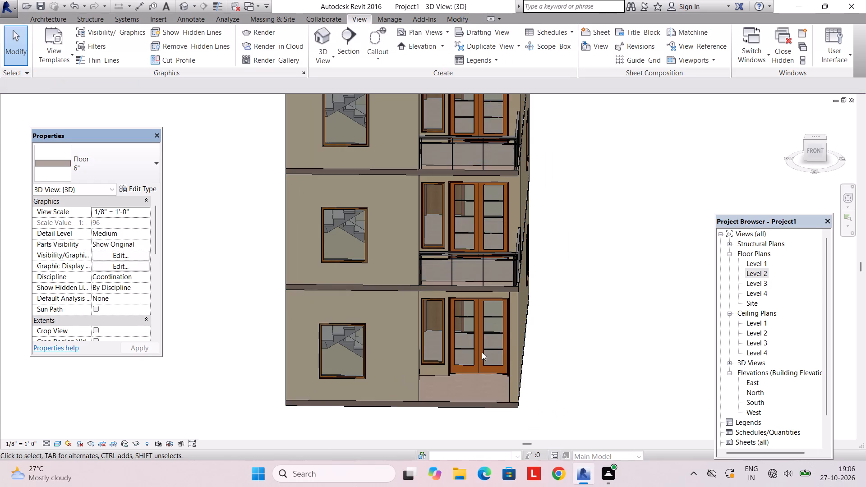
Examine the floor finish on the entrance, balconies and roof slab from several angles around the building.
{"action": "scroll", "coordinate": [482, 352], "scroll_direction": "down", "scroll_amount": 3}
{"action": "scroll", "coordinate": [482, 352], "scroll_direction": "up", "scroll_amount": 3}
{"action": "scroll", "coordinate": [482, 349], "scroll_direction": "down", "scroll_amount": 3}
{"action": "middle_click_drag", "start_coordinate": [469, 255], "coordinate": [457, 356]}
{"action": "scroll", "coordinate": [451, 317], "scroll_direction": "down", "scroll_amount": 2}
{"action": "scroll", "coordinate": [451, 301], "scroll_direction": "up", "scroll_amount": 3}
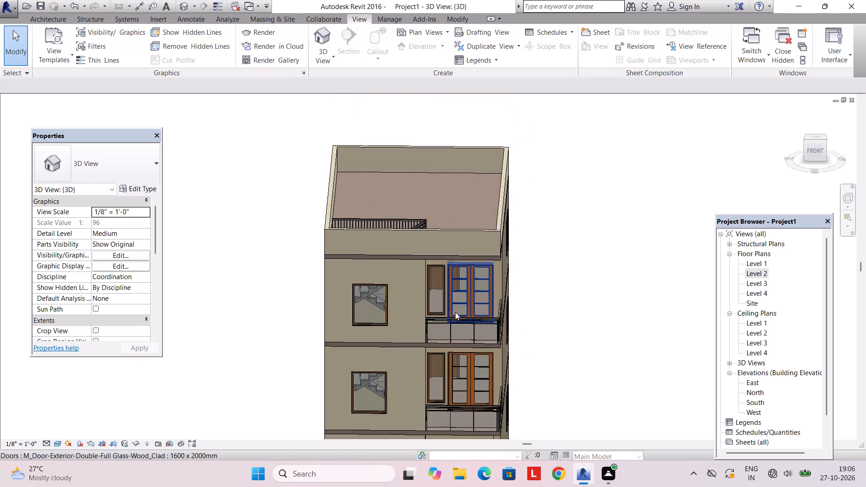
{"action": "scroll", "coordinate": [455, 314], "scroll_direction": "down", "scroll_amount": 5}
{"action": "scroll", "coordinate": [462, 342], "scroll_direction": "up", "scroll_amount": 1}
{"action": "middle_click_drag", "start_coordinate": [462, 342], "coordinate": [455, 280]}
{"action": "scroll", "coordinate": [467, 314], "scroll_direction": "up", "scroll_amount": 2}
{"action": "middle_click_drag", "start_coordinate": [474, 339], "coordinate": [479, 272], "text": "shift"}
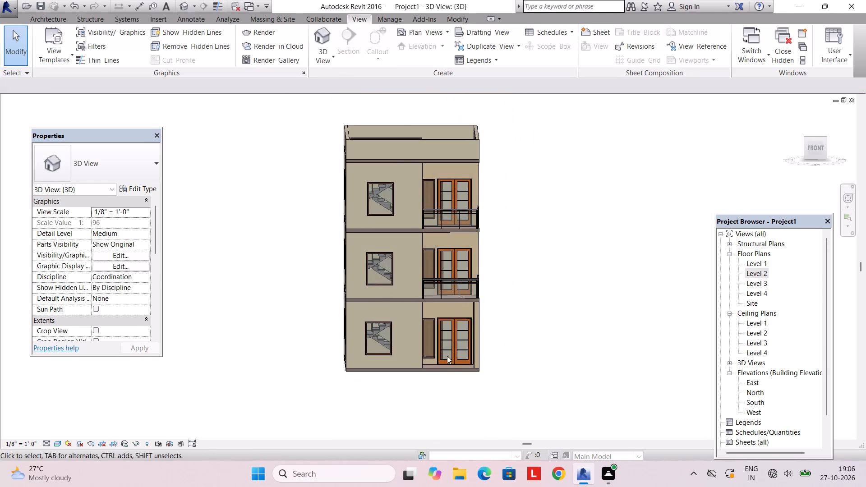
{"action": "scroll", "coordinate": [445, 363], "scroll_direction": "up", "scroll_amount": 6}
{"action": "middle_click_drag", "start_coordinate": [443, 367], "coordinate": [412, 423], "text": "shift"}
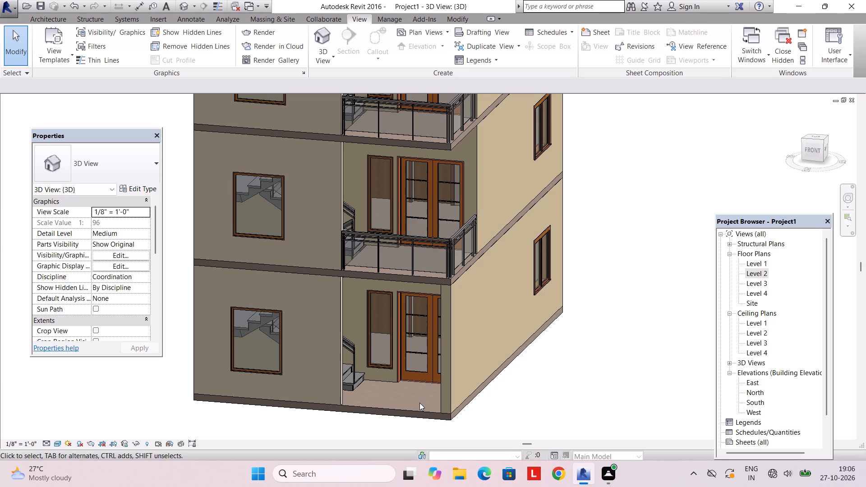
{"action": "key", "text": "Escape"}
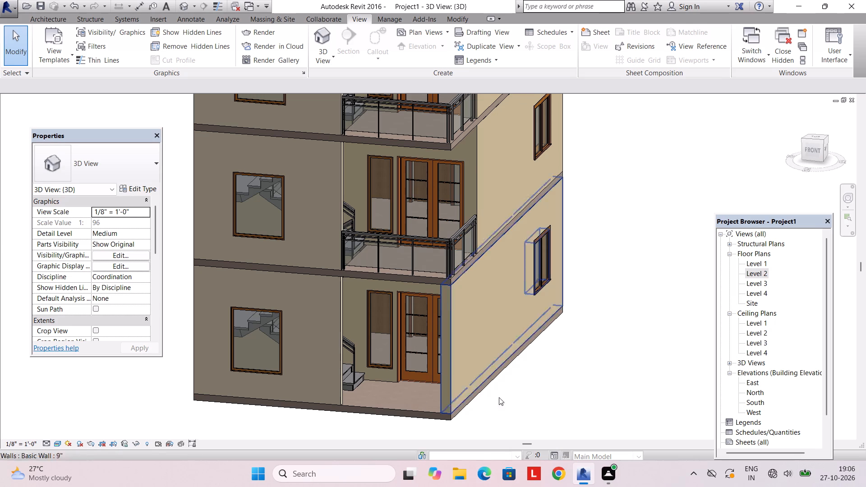
{"action": "scroll", "coordinate": [512, 392], "scroll_direction": "down", "scroll_amount": 3}
{"action": "middle_click_drag", "start_coordinate": [512, 392], "coordinate": [594, 412], "text": "shift"}
{"action": "middle_click_drag", "start_coordinate": [543, 371], "coordinate": [466, 374], "text": "shift"}
{"action": "scroll", "coordinate": [477, 311], "scroll_direction": "down", "scroll_amount": 5}
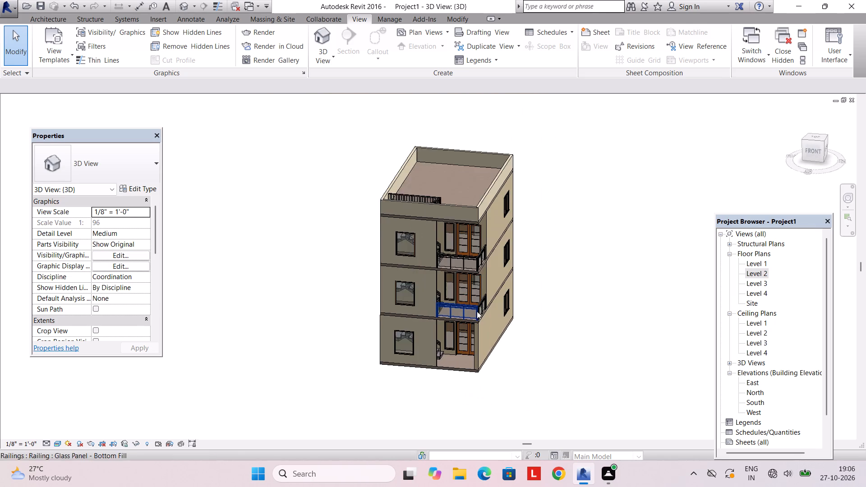
{"action": "middle_click_drag", "start_coordinate": [493, 303], "coordinate": [486, 241], "text": "shift"}
{"action": "scroll", "coordinate": [486, 241], "scroll_direction": "down", "scroll_amount": 1}
{"action": "scroll", "coordinate": [479, 279], "scroll_direction": "up", "scroll_amount": 5}
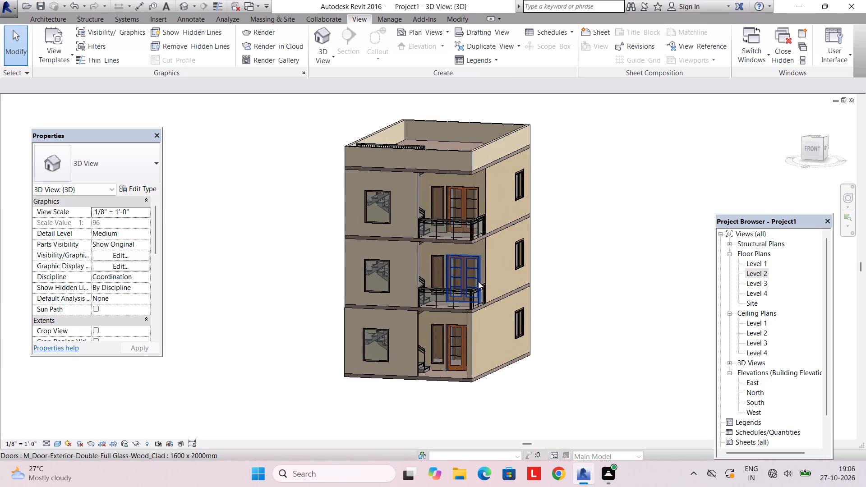
{"action": "middle_click_drag", "start_coordinate": [478, 281], "coordinate": [455, 269], "text": "shift"}
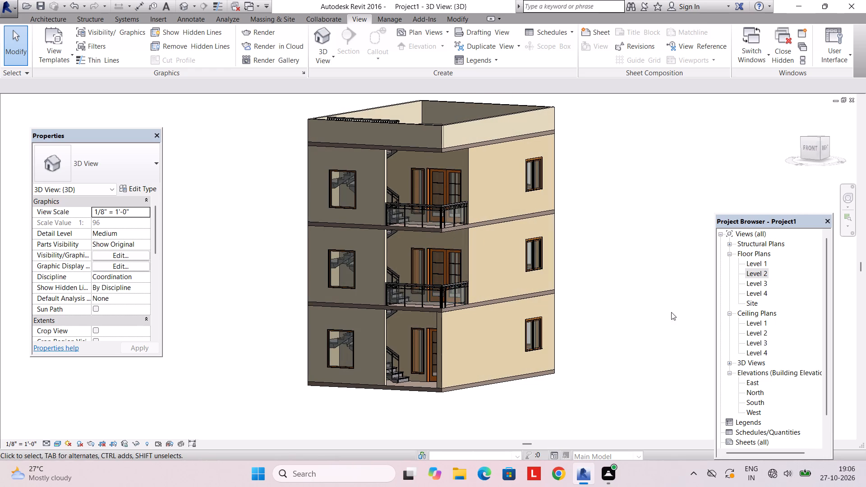
Open the Level 1 floor plan and examine its room and stair layout.
{"action": "left_click", "coordinate": [758, 257]}
{"action": "double_click", "coordinate": [755, 262]}
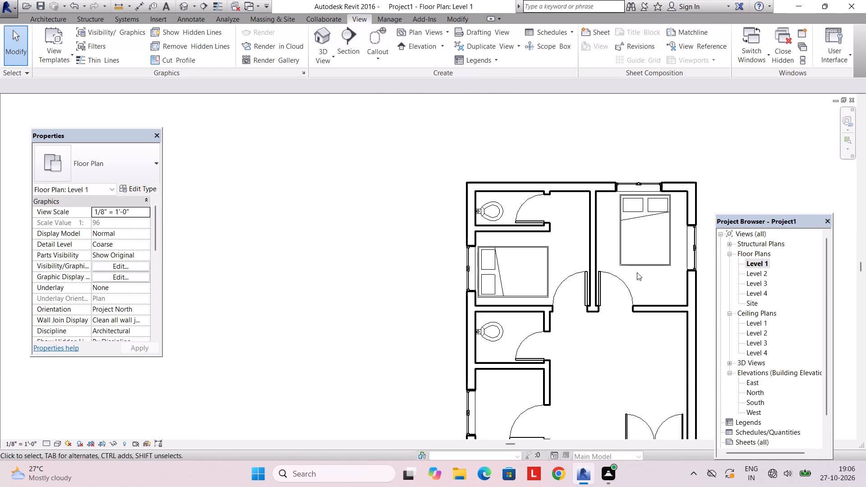
{"action": "scroll", "coordinate": [547, 276], "scroll_direction": "down", "scroll_amount": 4}
{"action": "middle_click_drag", "start_coordinate": [554, 326], "coordinate": [527, 274]}
{"action": "scroll", "coordinate": [544, 295], "scroll_direction": "up", "scroll_amount": 4}
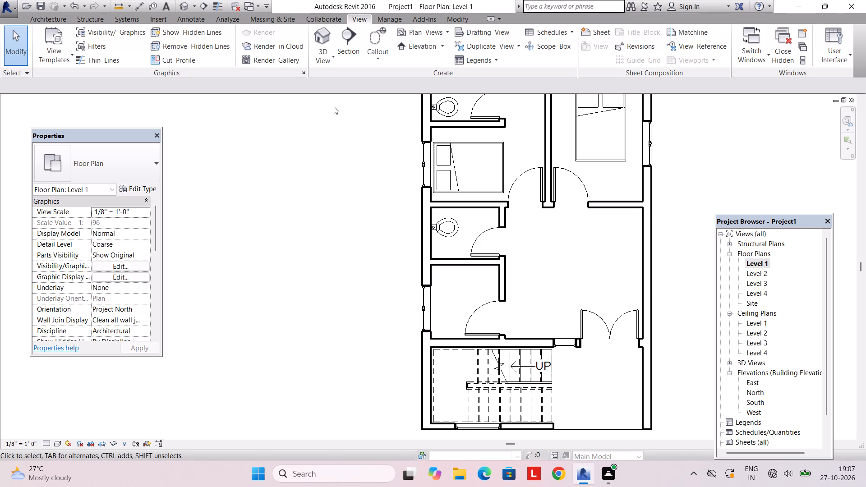
Open the 3D view and orient it to the Level 1 floor plan.
{"action": "left_click", "coordinate": [323, 68]}
{"action": "left_click", "coordinate": [324, 63]}
{"action": "left_click", "coordinate": [335, 79]}
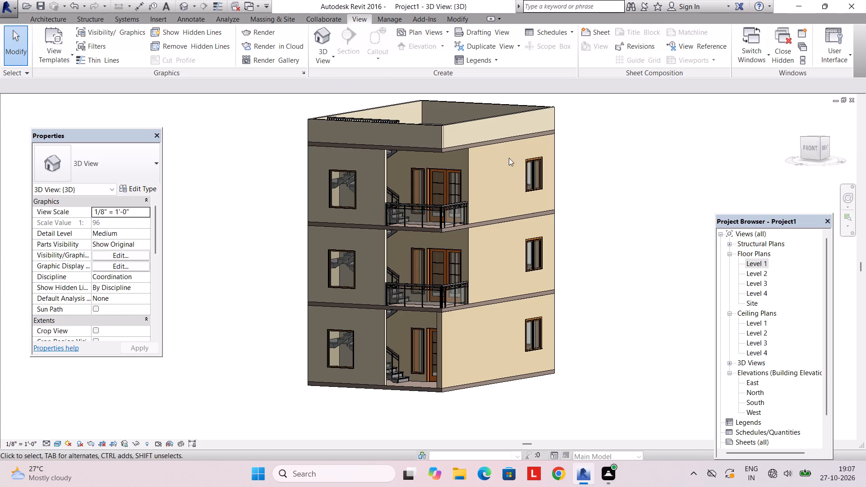
{"action": "right_click", "coordinate": [808, 150]}
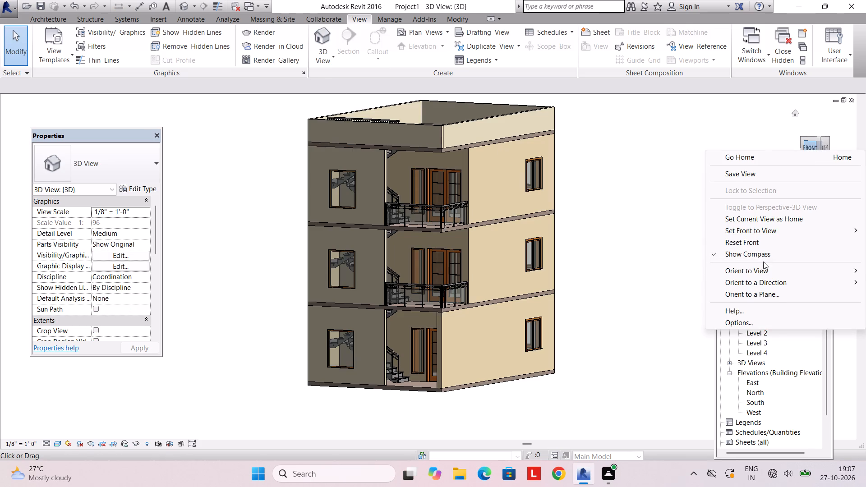
{"action": "left_click", "coordinate": [760, 271]}
{"action": "left_click", "coordinate": [682, 268]}
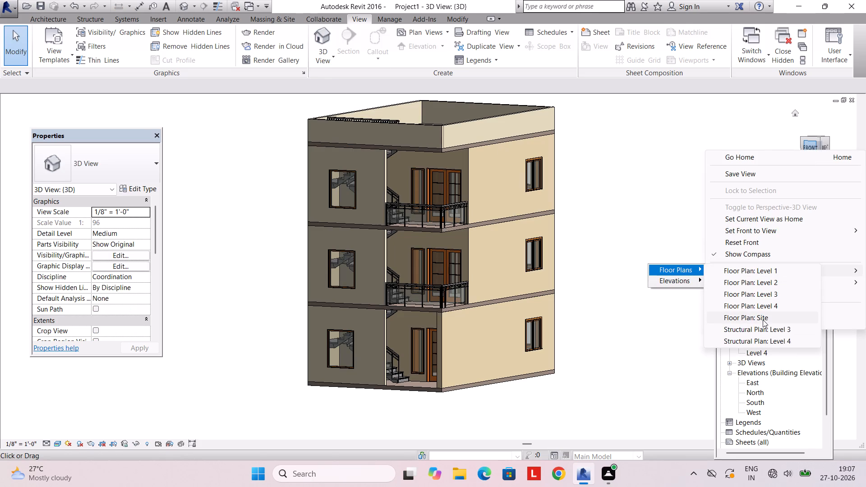
{"action": "left_click", "coordinate": [767, 271]}
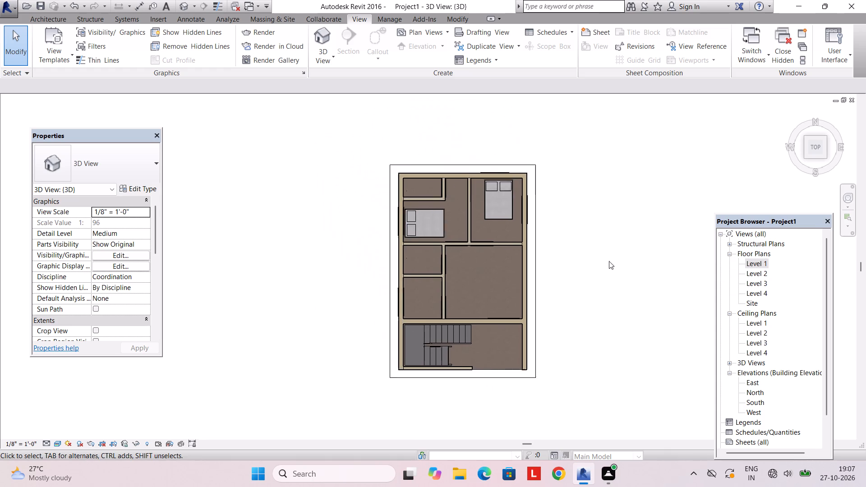
Examine the Level 1 rooms, stair and floor finish from several angles, checking the small object on the bathroom floor.
{"action": "middle_click_drag", "start_coordinate": [534, 202], "coordinate": [413, 134], "text": "shift"}
{"action": "scroll", "coordinate": [395, 253], "scroll_direction": "up", "scroll_amount": 5}
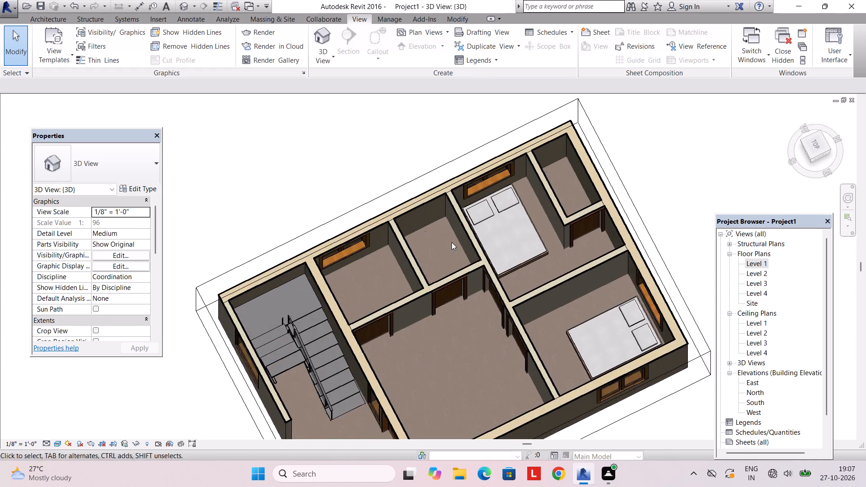
{"action": "middle_click_drag", "start_coordinate": [451, 242], "coordinate": [399, 179], "text": "shift"}
{"action": "scroll", "coordinate": [469, 272], "scroll_direction": "up", "scroll_amount": 8}
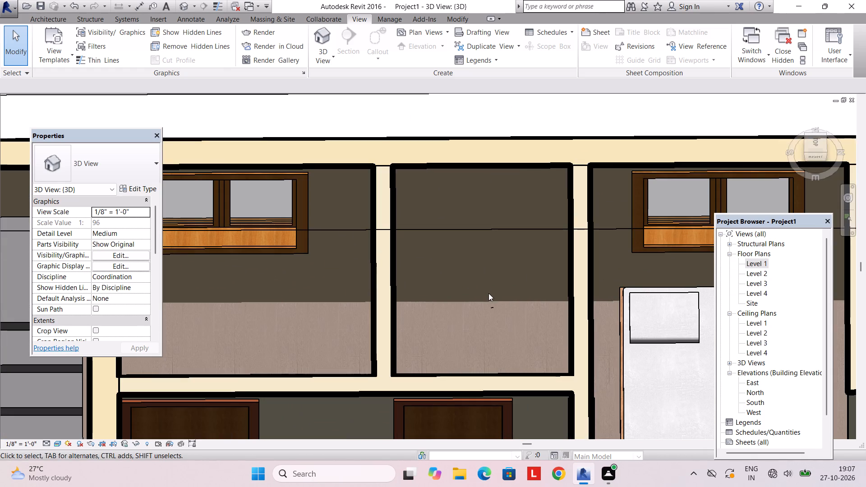
{"action": "middle_click_drag", "start_coordinate": [494, 315], "coordinate": [515, 334]}
{"action": "scroll", "coordinate": [450, 270], "scroll_direction": "up", "scroll_amount": 6}
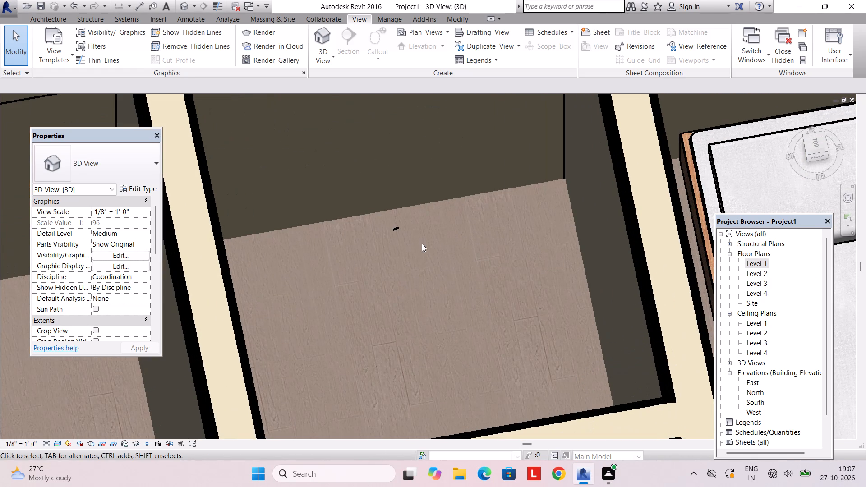
{"action": "left_click", "coordinate": [397, 231]}
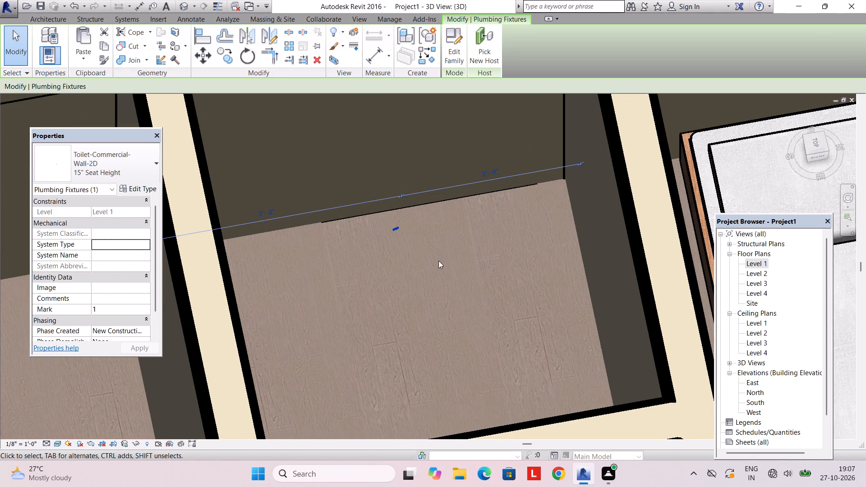
{"action": "key", "text": "Escape"}
{"action": "scroll", "coordinate": [420, 241], "scroll_direction": "down", "scroll_amount": 13}
{"action": "middle_click_drag", "start_coordinate": [416, 266], "coordinate": [503, 257], "text": "shift"}
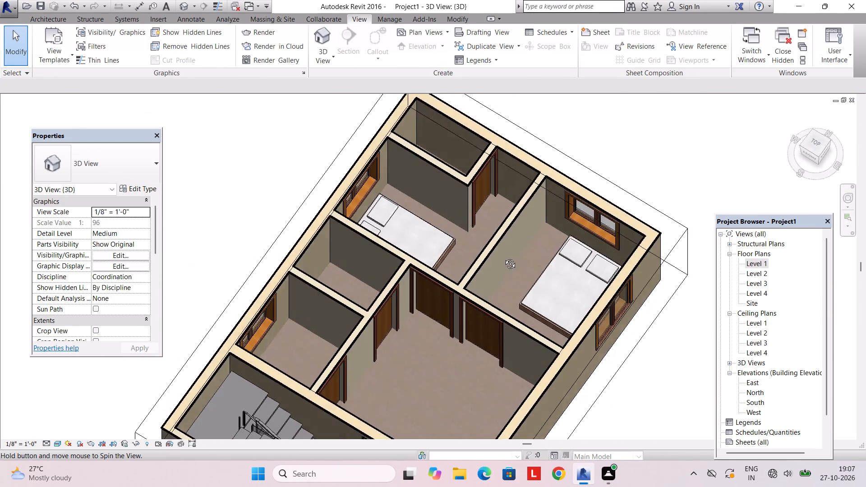
{"action": "middle_click_drag", "start_coordinate": [503, 257], "coordinate": [504, 247], "text": "shift"}
{"action": "middle_click_drag", "start_coordinate": [446, 263], "coordinate": [369, 284], "text": "shift"}
{"action": "scroll", "coordinate": [413, 256], "scroll_direction": "up", "scroll_amount": 8}
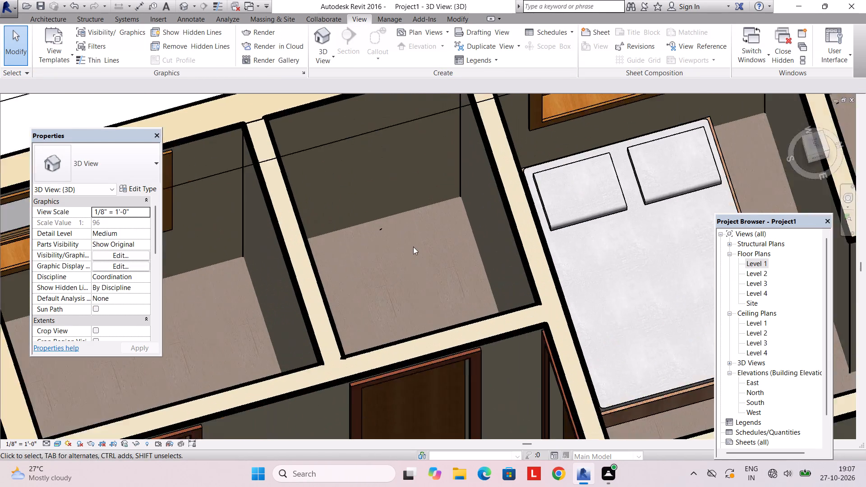
{"action": "scroll", "coordinate": [413, 247], "scroll_direction": "up", "scroll_amount": 1}
{"action": "scroll", "coordinate": [400, 246], "scroll_direction": "down", "scroll_amount": 5}
{"action": "middle_click_drag", "start_coordinate": [395, 248], "coordinate": [482, 161], "text": "shift"}
{"action": "scroll", "coordinate": [482, 168], "scroll_direction": "down", "scroll_amount": 8}
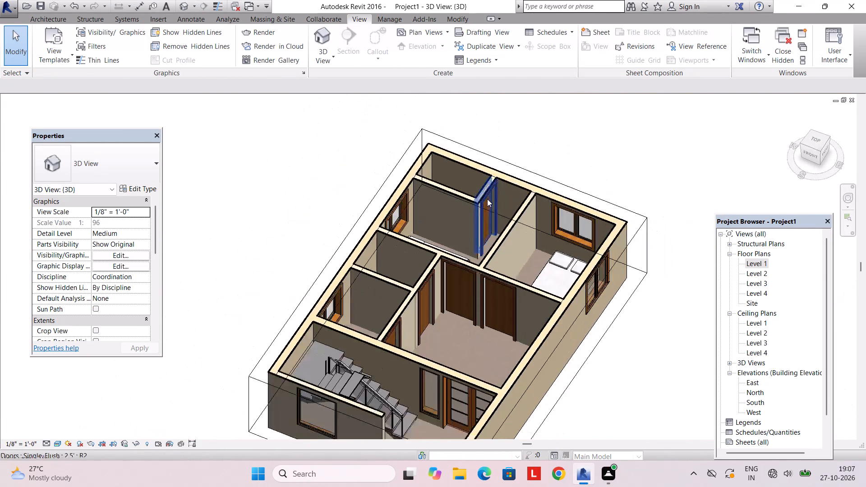
{"action": "scroll", "coordinate": [487, 199], "scroll_direction": "down", "scroll_amount": 2}
{"action": "middle_click_drag", "start_coordinate": [493, 214], "coordinate": [511, 142], "text": "shift"}
{"action": "middle_click_drag", "start_coordinate": [470, 262], "coordinate": [481, 190]}
{"action": "scroll", "coordinate": [421, 322], "scroll_direction": "up", "scroll_amount": 5}
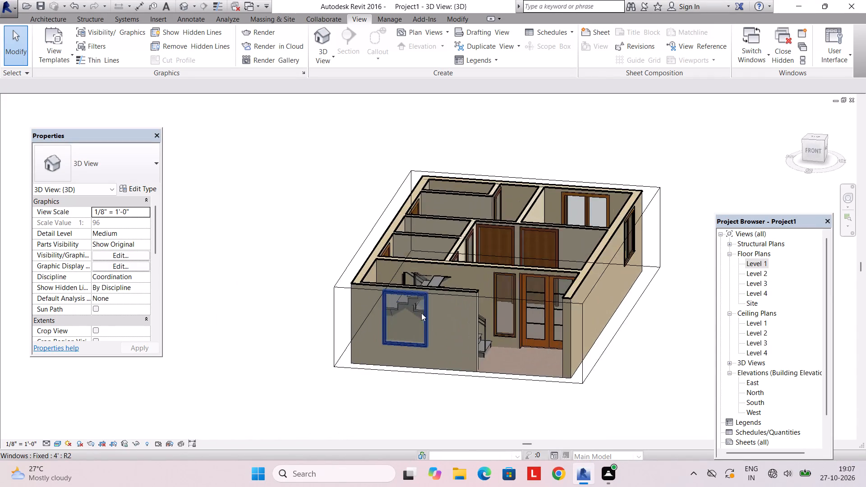
{"action": "scroll", "coordinate": [421, 313], "scroll_direction": "up", "scroll_amount": 1}
{"action": "middle_click_drag", "start_coordinate": [419, 309], "coordinate": [477, 270], "text": "shift"}
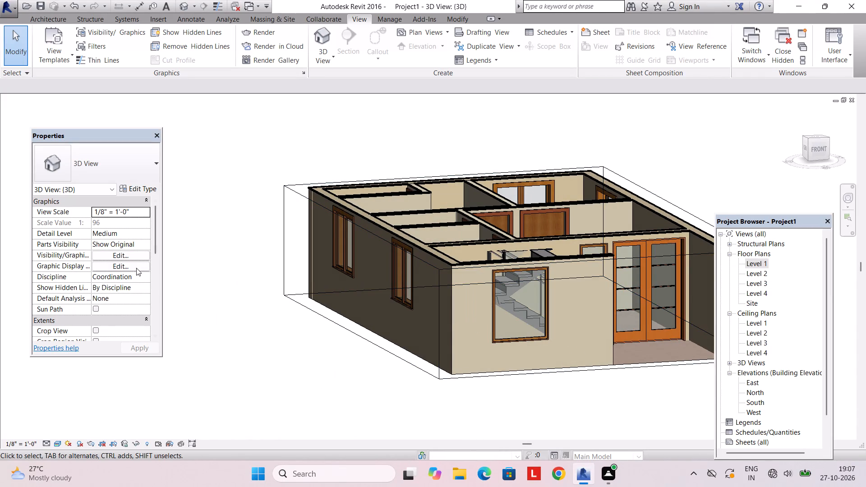
Turn the 3D view's section box off and back on, and orient the view to the Level 1 floor plan again.
{"action": "scroll", "coordinate": [134, 265], "scroll_direction": "down", "scroll_amount": 3}
{"action": "left_click", "coordinate": [97, 297]}
{"action": "scroll", "coordinate": [247, 294], "scroll_direction": "down", "scroll_amount": 4}
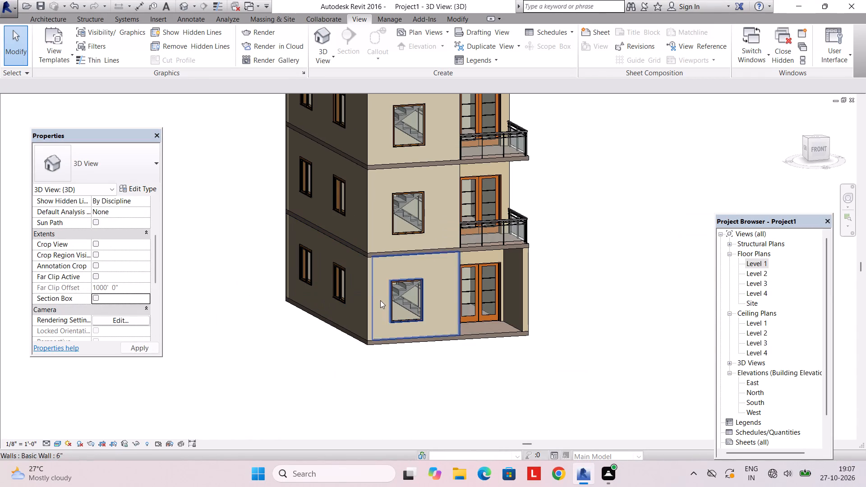
{"action": "left_click", "coordinate": [92, 298]}
{"action": "left_click", "coordinate": [94, 298]}
{"action": "scroll", "coordinate": [289, 288], "scroll_direction": "down", "scroll_amount": 4}
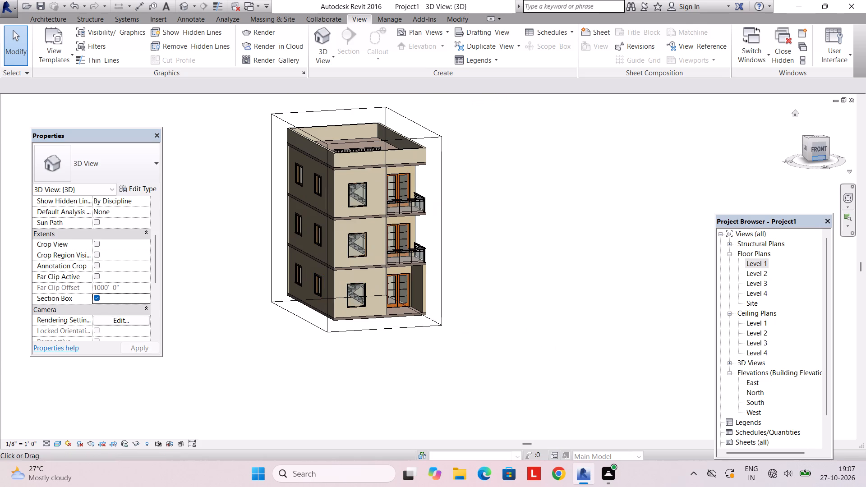
{"action": "right_click", "coordinate": [827, 151]}
{"action": "left_click", "coordinate": [760, 275]}
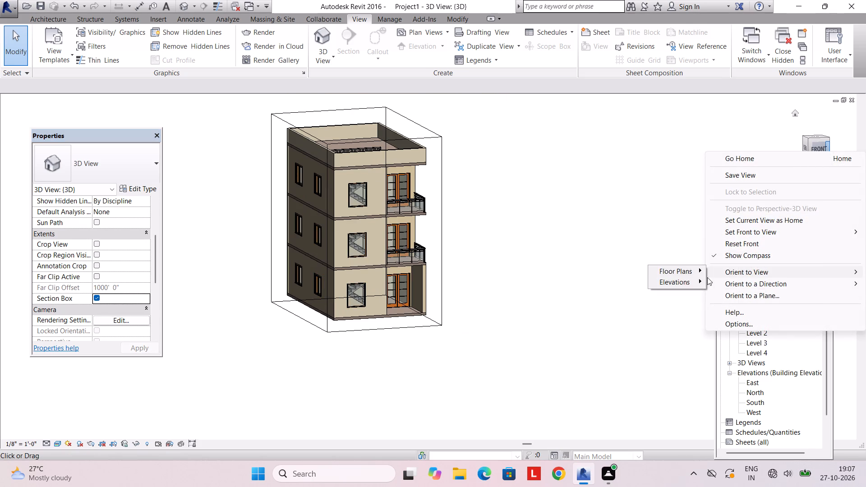
{"action": "left_click", "coordinate": [696, 270]}
{"action": "left_click", "coordinate": [757, 271]}
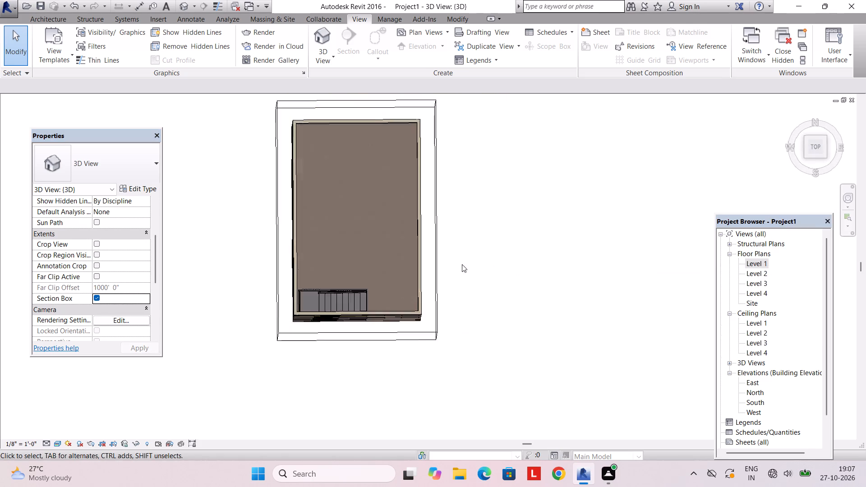
Examine the cutaway Level 1 interior around the stair, the doors and the room with a window beside the stair.
{"action": "scroll", "coordinate": [412, 273], "scroll_direction": "up", "scroll_amount": 3}
{"action": "middle_click_drag", "start_coordinate": [412, 280], "coordinate": [358, 204]}
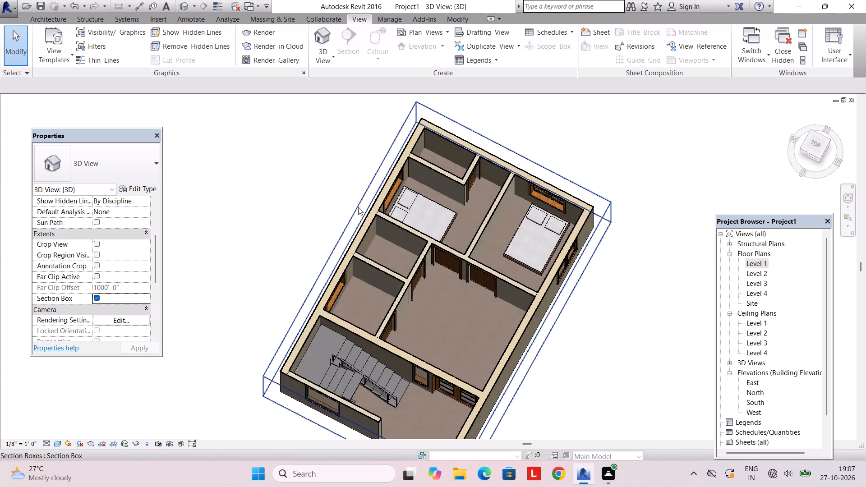
{"action": "scroll", "coordinate": [370, 280], "scroll_direction": "up", "scroll_amount": 2}
{"action": "middle_click_drag", "start_coordinate": [378, 273], "coordinate": [315, 176], "text": "shift"}
{"action": "scroll", "coordinate": [345, 308], "scroll_direction": "up", "scroll_amount": 5}
{"action": "middle_click_drag", "start_coordinate": [409, 307], "coordinate": [344, 304], "text": "shift"}
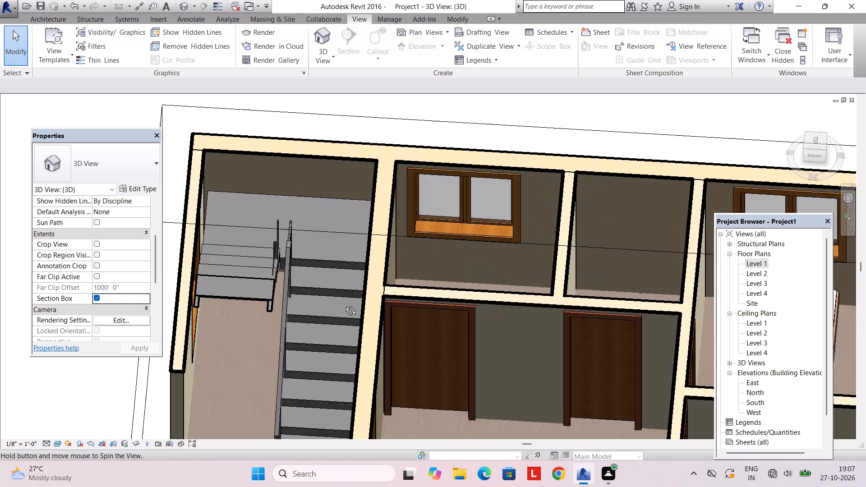
{"action": "middle_click_drag", "start_coordinate": [344, 304], "coordinate": [343, 304], "text": "shift"}
{"action": "scroll", "coordinate": [424, 310], "scroll_direction": "up", "scroll_amount": 5}
{"action": "middle_click_drag", "start_coordinate": [492, 236], "coordinate": [484, 286], "text": "shift"}
{"action": "scroll", "coordinate": [500, 225], "scroll_direction": "down", "scroll_amount": 5}
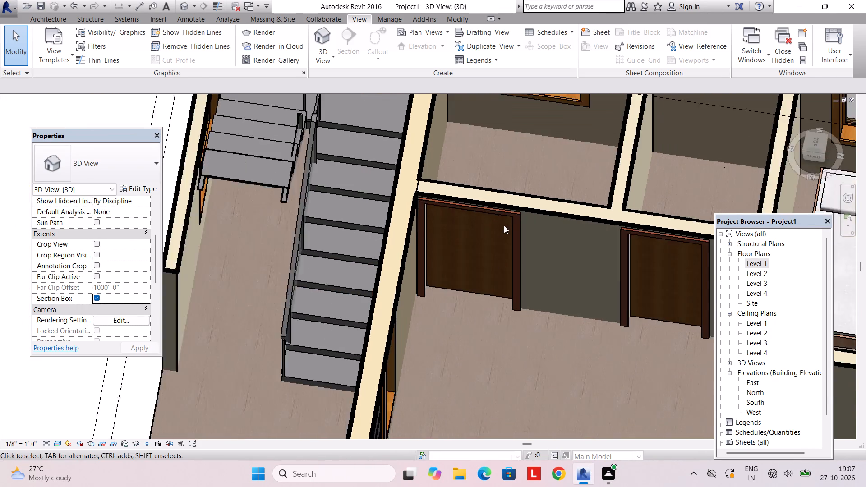
{"action": "scroll", "coordinate": [510, 222], "scroll_direction": "down", "scroll_amount": 3}
{"action": "middle_click_drag", "start_coordinate": [510, 222], "coordinate": [506, 264]}
{"action": "middle_click_drag", "start_coordinate": [499, 244], "coordinate": [562, 215], "text": "shift"}
{"action": "scroll", "coordinate": [491, 280], "scroll_direction": "up", "scroll_amount": 4}
{"action": "middle_click_drag", "start_coordinate": [492, 271], "coordinate": [568, 266], "text": "shift"}
{"action": "scroll", "coordinate": [447, 300], "scroll_direction": "down", "scroll_amount": 4}
{"action": "middle_click_drag", "start_coordinate": [439, 313], "coordinate": [398, 254], "text": "shift"}
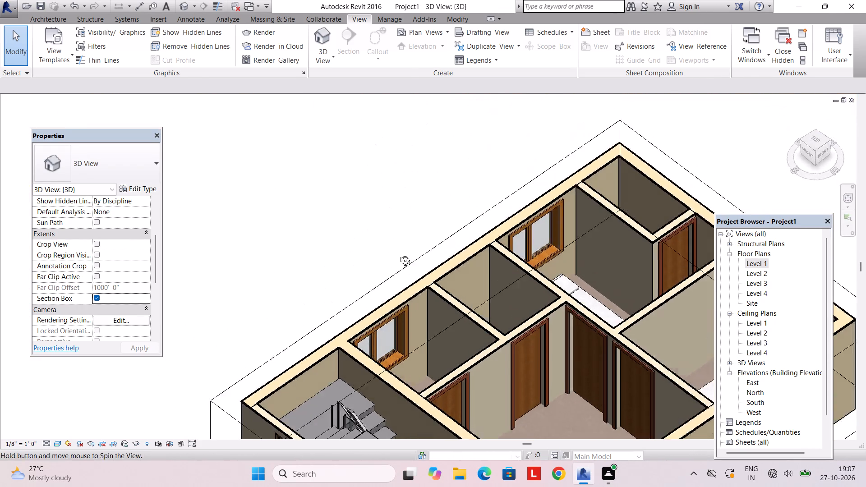
{"action": "middle_click_drag", "start_coordinate": [398, 254], "coordinate": [392, 236], "text": "shift"}
{"action": "scroll", "coordinate": [417, 358], "scroll_direction": "up", "scroll_amount": 7}
{"action": "middle_click_drag", "start_coordinate": [446, 357], "coordinate": [427, 286]}
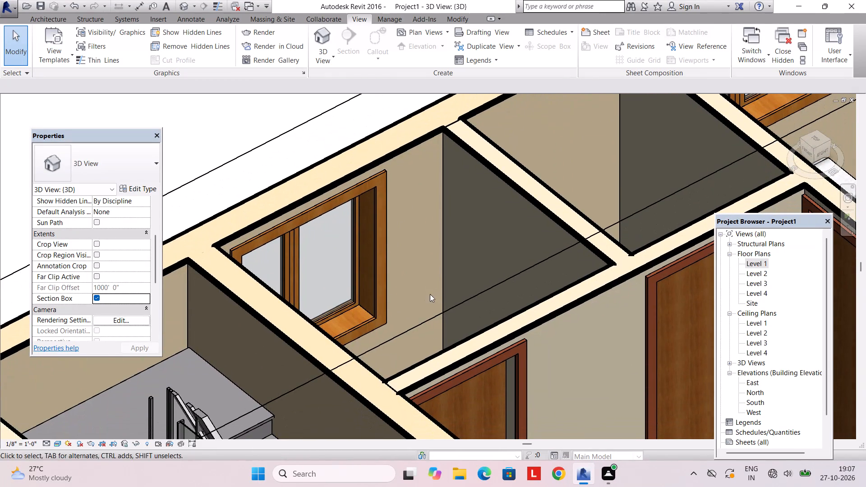
{"action": "middle_click_drag", "start_coordinate": [430, 294], "coordinate": [348, 312], "text": "shift"}
{"action": "scroll", "coordinate": [430, 294], "scroll_direction": "up", "scroll_amount": 1, "text": "shift"}
{"action": "scroll", "coordinate": [481, 253], "scroll_direction": "down", "scroll_amount": 5}
{"action": "middle_click_drag", "start_coordinate": [490, 256], "coordinate": [472, 343]}
{"action": "middle_click_drag", "start_coordinate": [479, 314], "coordinate": [480, 381], "text": "shift"}
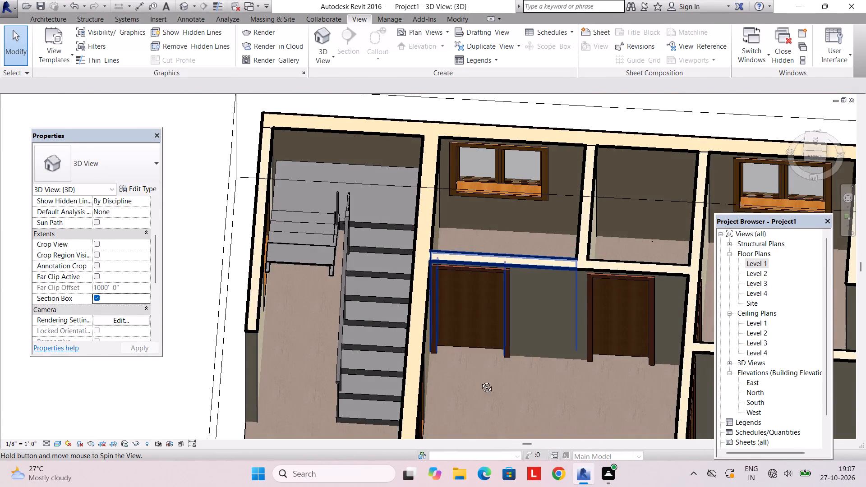
{"action": "middle_click_drag", "start_coordinate": [480, 381], "coordinate": [480, 377], "text": "shift"}
{"action": "middle_click_drag", "start_coordinate": [510, 272], "coordinate": [508, 367]}
{"action": "scroll", "coordinate": [490, 342], "scroll_direction": "up", "scroll_amount": 5}
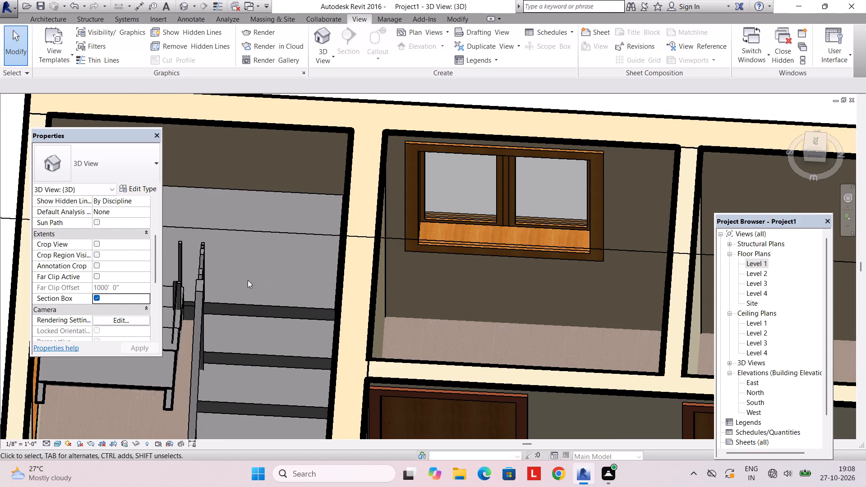
Create an in-place model component in the Walls family category.
{"action": "left_click", "coordinate": [49, 21]}
{"action": "left_click", "coordinate": [48, 41]}
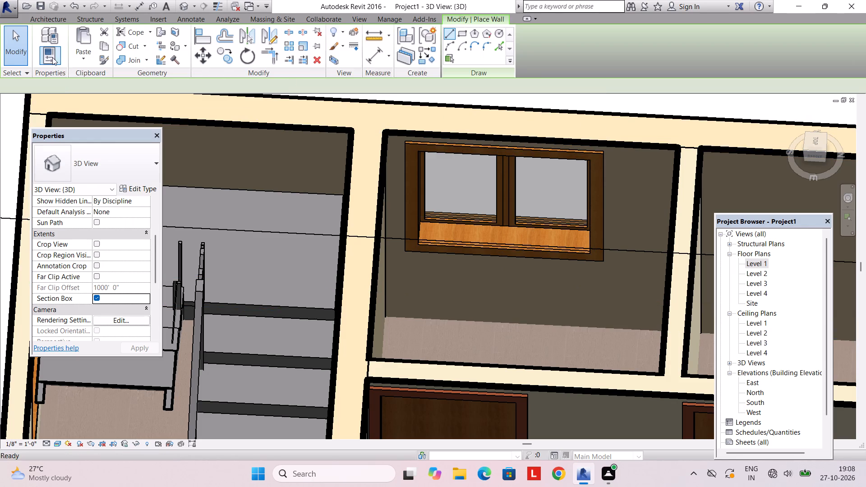
{"action": "left_click", "coordinate": [63, 18]}
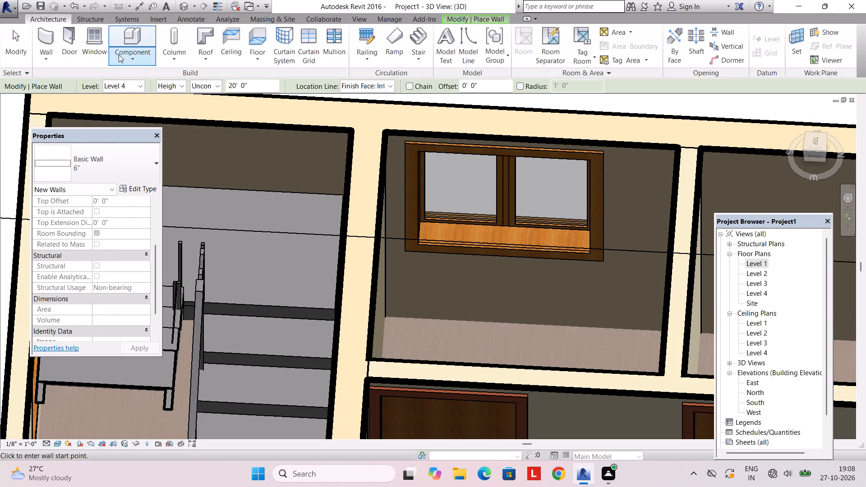
{"action": "left_click", "coordinate": [119, 55]}
{"action": "left_click", "coordinate": [136, 98]}
{"action": "scroll", "coordinate": [410, 226], "scroll_direction": "down", "scroll_amount": 7}
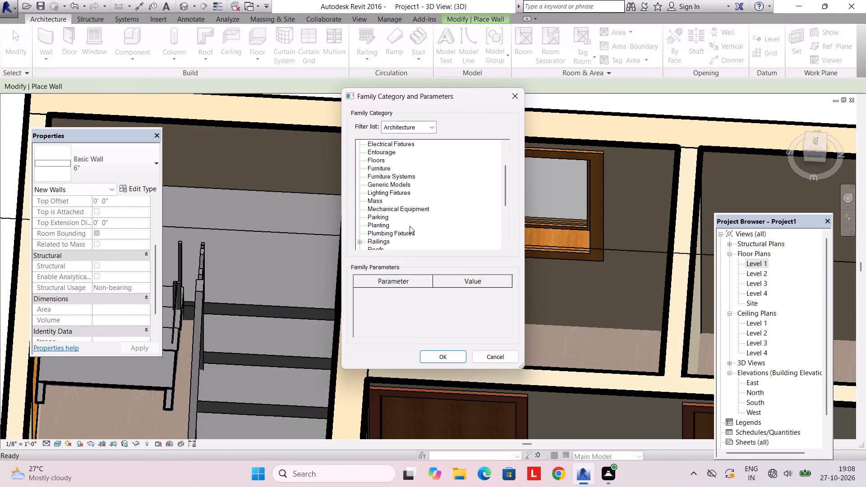
{"action": "scroll", "coordinate": [410, 226], "scroll_direction": "down", "scroll_amount": 12}
{"action": "left_click", "coordinate": [389, 239]}
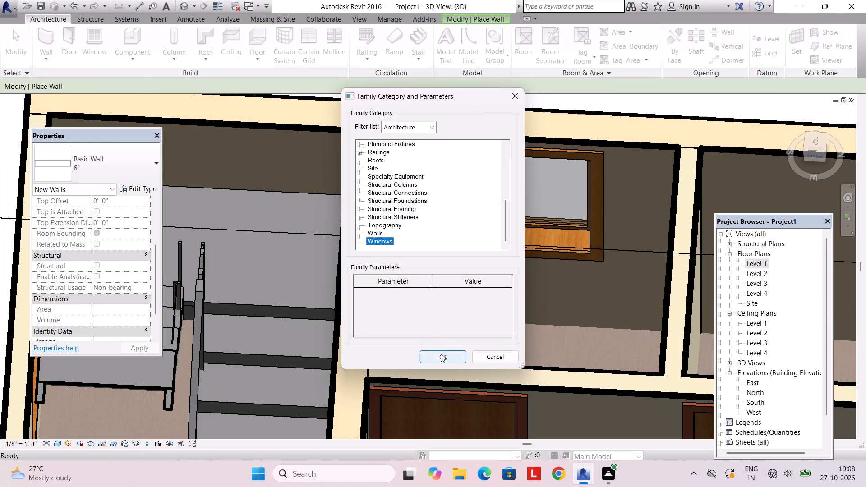
{"action": "left_click", "coordinate": [387, 234]}
{"action": "left_click", "coordinate": [372, 232]}
{"action": "left_click", "coordinate": [437, 356]}
{"action": "left_click", "coordinate": [427, 261]}
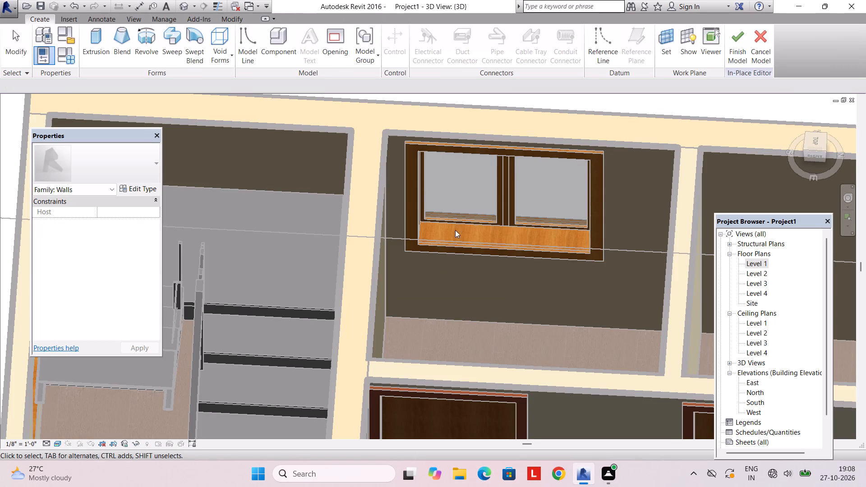
Set the work plane by picking the inner face of the 9" exterior wall below the window beside the stair.
{"action": "left_click", "coordinate": [666, 52]}
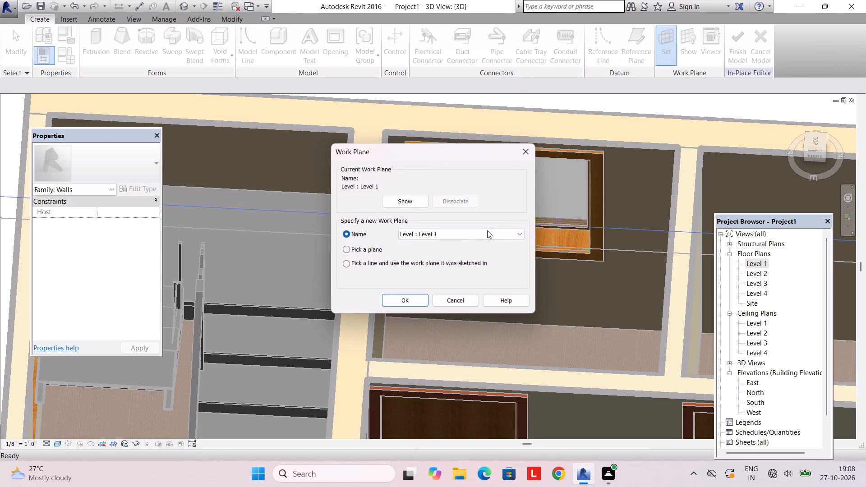
{"action": "left_click", "coordinate": [369, 250]}
{"action": "left_click", "coordinate": [396, 299]}
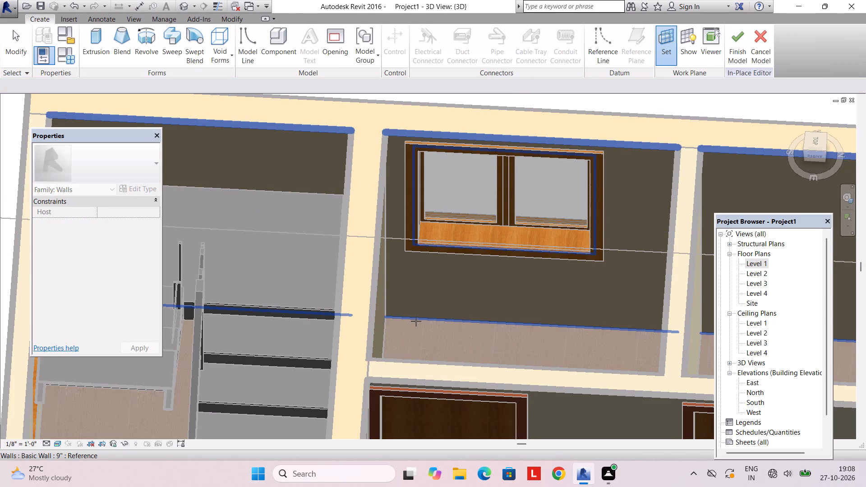
{"action": "left_click", "coordinate": [416, 321]}
Start an Extrusion and sketch a rectangle about 6'-5 1/2" by 1'-8" on the wall face below the window, between the side walls.
{"action": "left_click", "coordinate": [100, 46]}
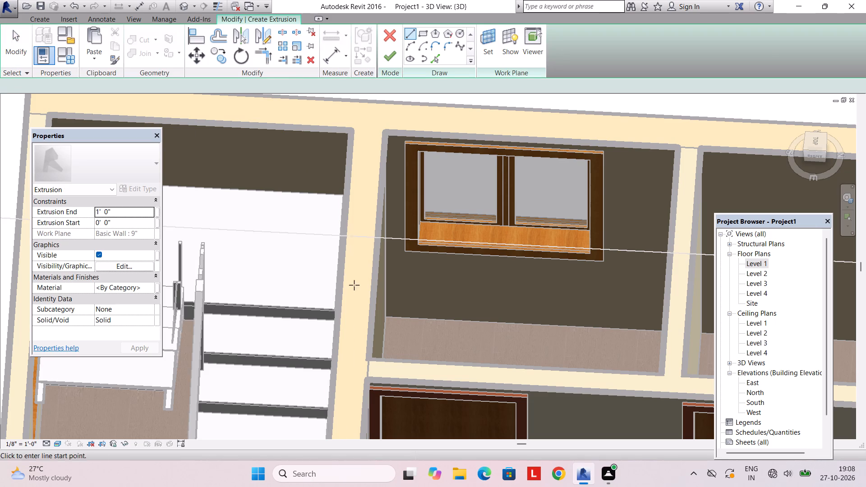
{"action": "left_click", "coordinate": [424, 35]}
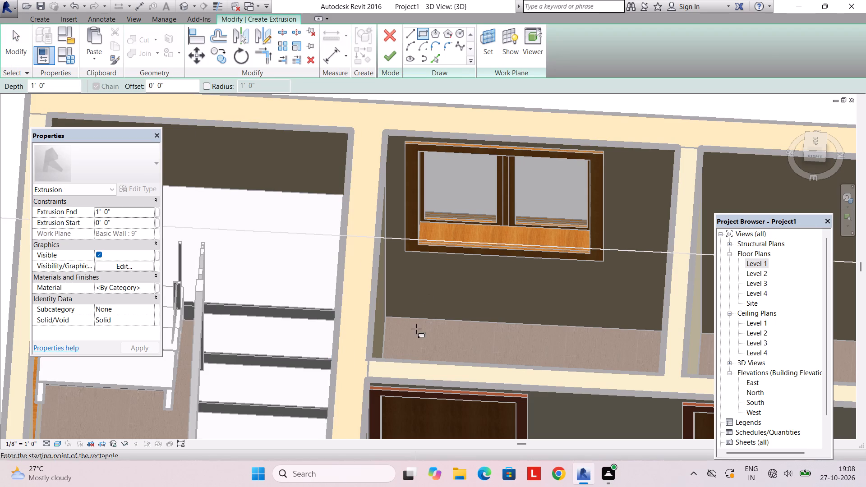
{"action": "scroll", "coordinate": [406, 329], "scroll_direction": "up", "scroll_amount": 2}
{"action": "left_click", "coordinate": [381, 311]}
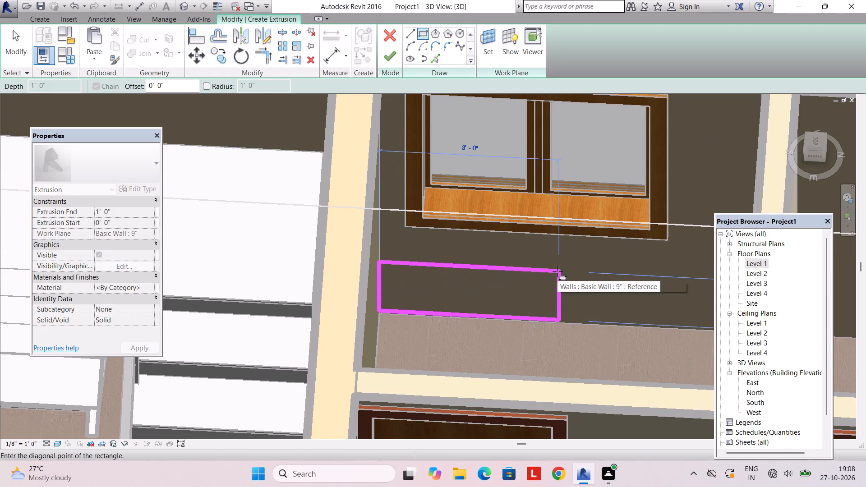
{"action": "middle_click_drag", "start_coordinate": [556, 272], "coordinate": [592, 266]}
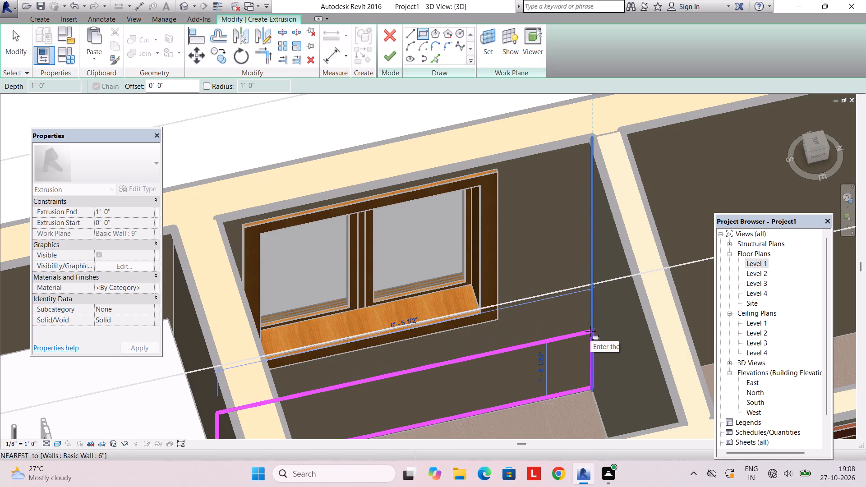
{"action": "left_click", "coordinate": [590, 331]}
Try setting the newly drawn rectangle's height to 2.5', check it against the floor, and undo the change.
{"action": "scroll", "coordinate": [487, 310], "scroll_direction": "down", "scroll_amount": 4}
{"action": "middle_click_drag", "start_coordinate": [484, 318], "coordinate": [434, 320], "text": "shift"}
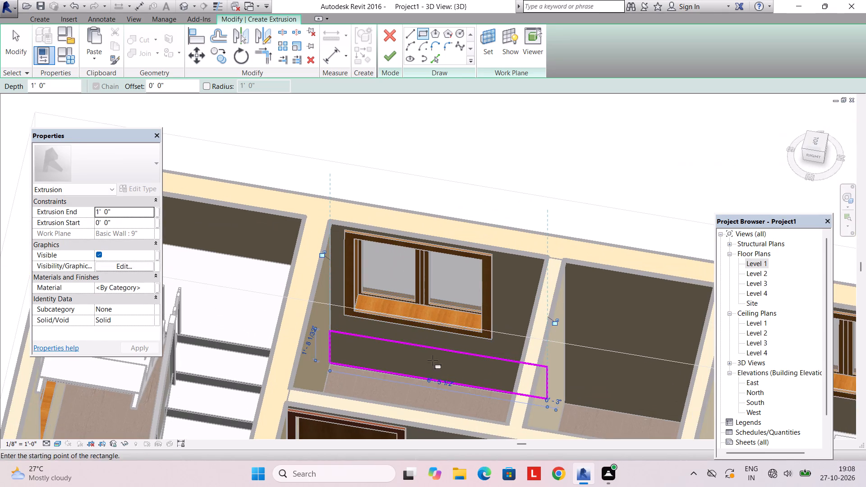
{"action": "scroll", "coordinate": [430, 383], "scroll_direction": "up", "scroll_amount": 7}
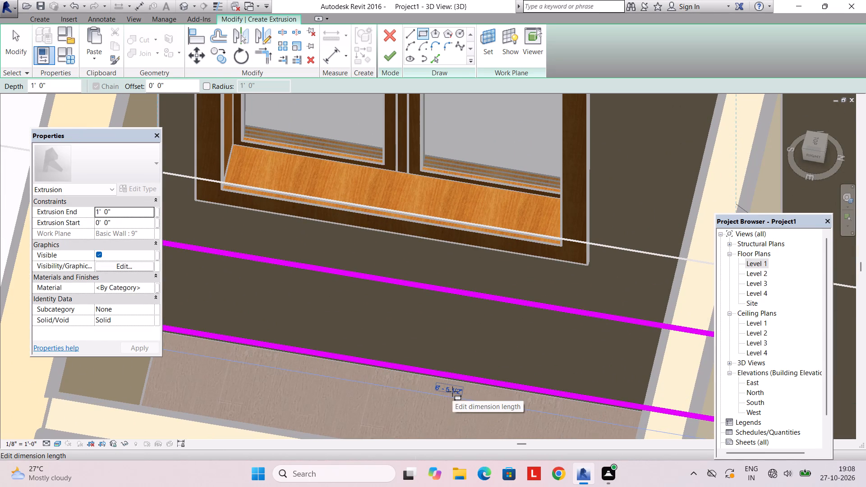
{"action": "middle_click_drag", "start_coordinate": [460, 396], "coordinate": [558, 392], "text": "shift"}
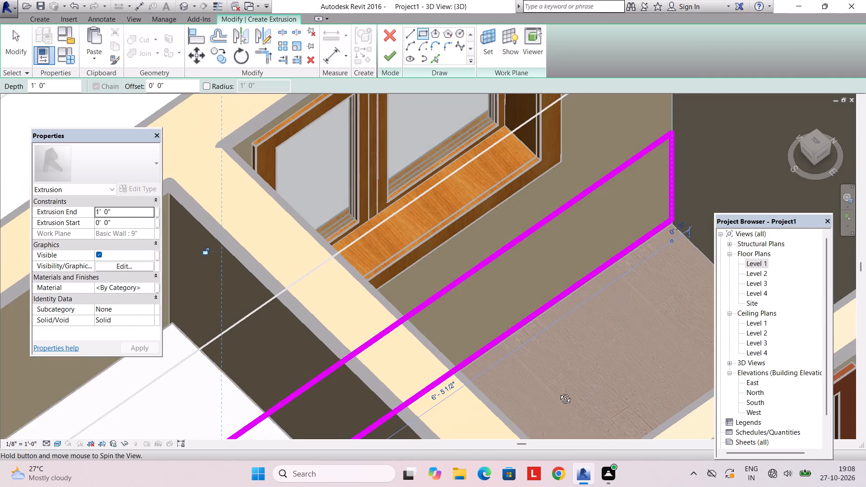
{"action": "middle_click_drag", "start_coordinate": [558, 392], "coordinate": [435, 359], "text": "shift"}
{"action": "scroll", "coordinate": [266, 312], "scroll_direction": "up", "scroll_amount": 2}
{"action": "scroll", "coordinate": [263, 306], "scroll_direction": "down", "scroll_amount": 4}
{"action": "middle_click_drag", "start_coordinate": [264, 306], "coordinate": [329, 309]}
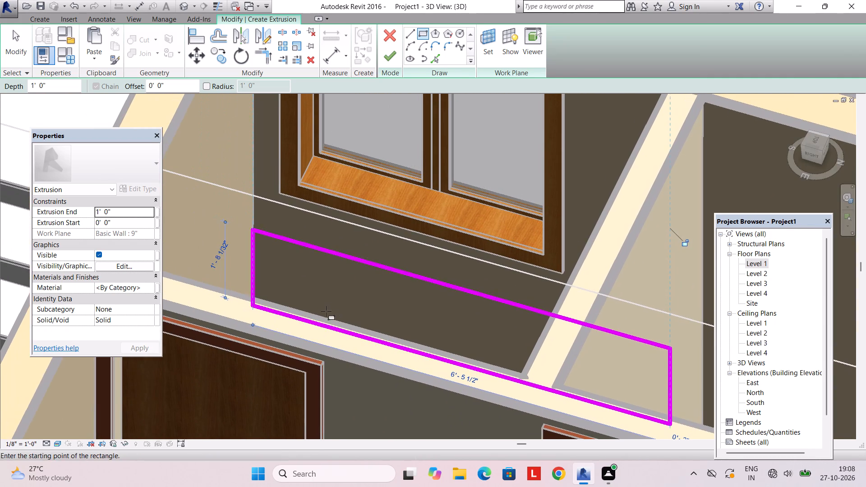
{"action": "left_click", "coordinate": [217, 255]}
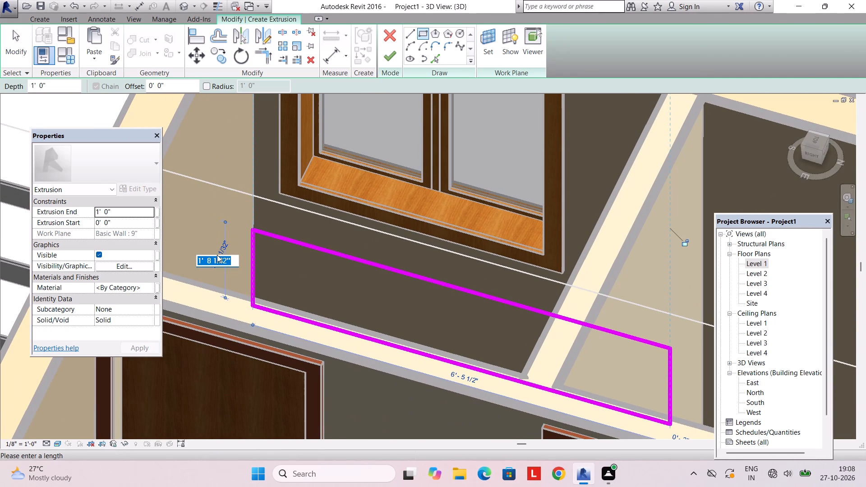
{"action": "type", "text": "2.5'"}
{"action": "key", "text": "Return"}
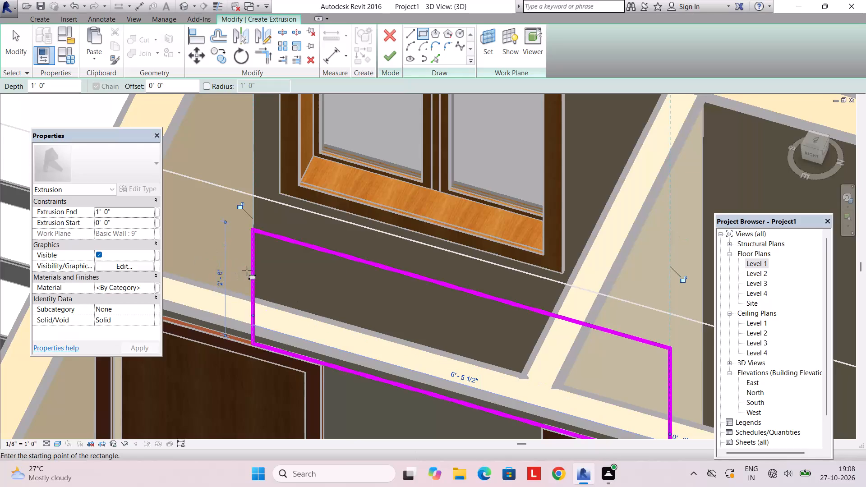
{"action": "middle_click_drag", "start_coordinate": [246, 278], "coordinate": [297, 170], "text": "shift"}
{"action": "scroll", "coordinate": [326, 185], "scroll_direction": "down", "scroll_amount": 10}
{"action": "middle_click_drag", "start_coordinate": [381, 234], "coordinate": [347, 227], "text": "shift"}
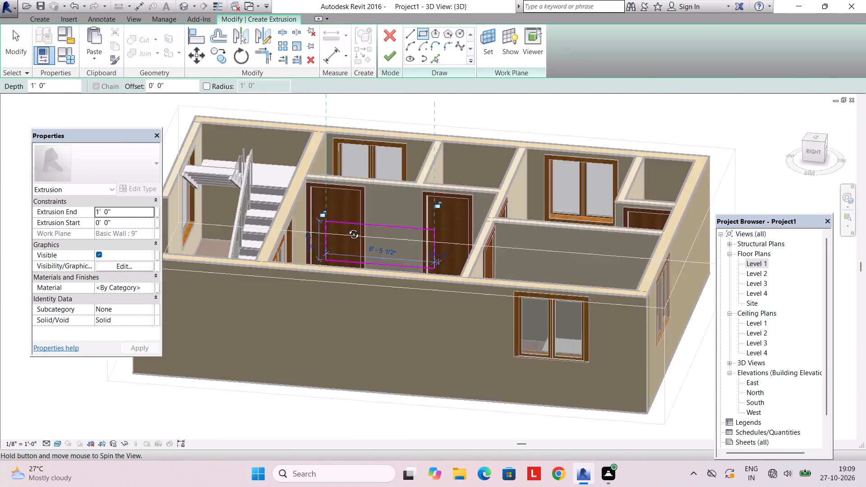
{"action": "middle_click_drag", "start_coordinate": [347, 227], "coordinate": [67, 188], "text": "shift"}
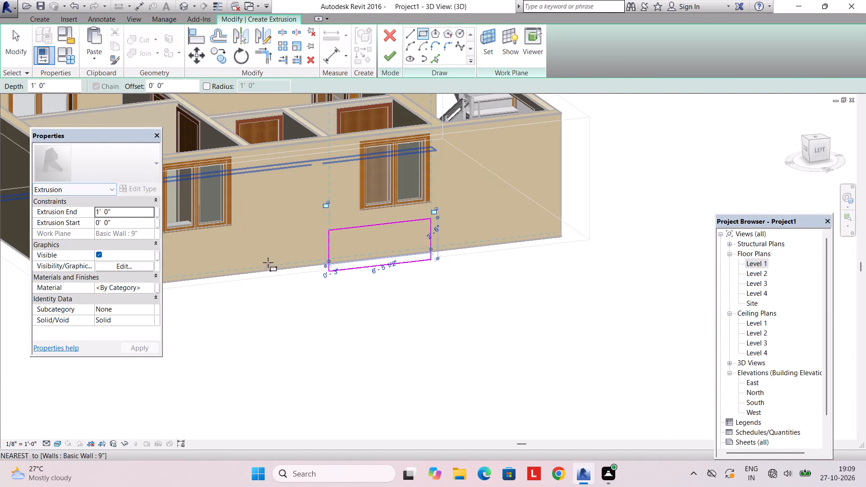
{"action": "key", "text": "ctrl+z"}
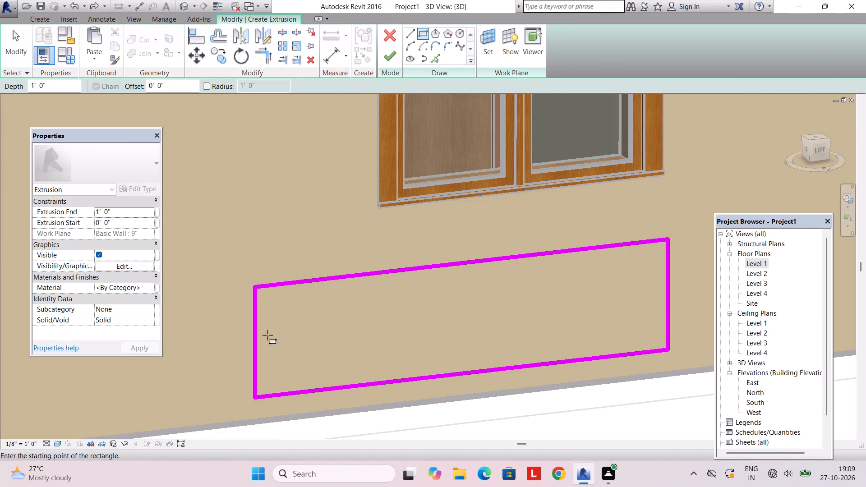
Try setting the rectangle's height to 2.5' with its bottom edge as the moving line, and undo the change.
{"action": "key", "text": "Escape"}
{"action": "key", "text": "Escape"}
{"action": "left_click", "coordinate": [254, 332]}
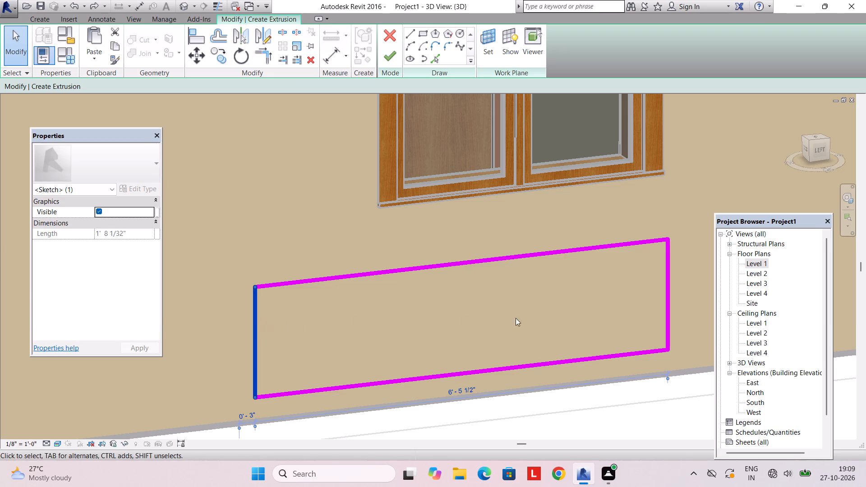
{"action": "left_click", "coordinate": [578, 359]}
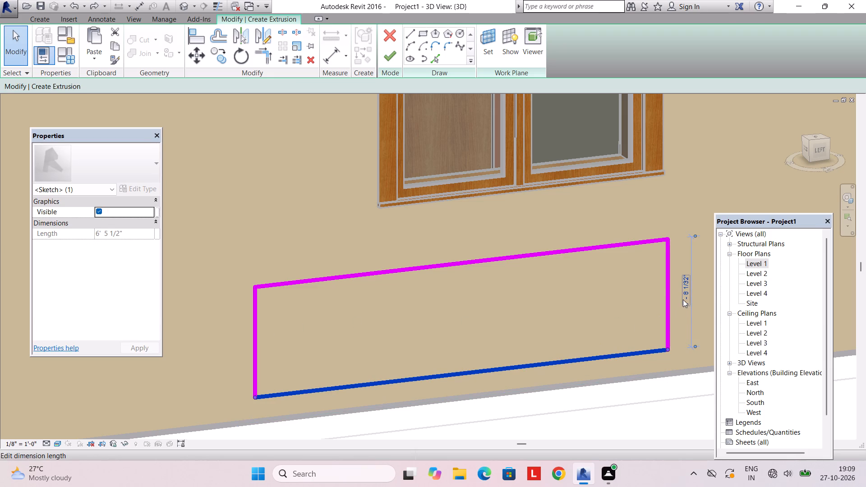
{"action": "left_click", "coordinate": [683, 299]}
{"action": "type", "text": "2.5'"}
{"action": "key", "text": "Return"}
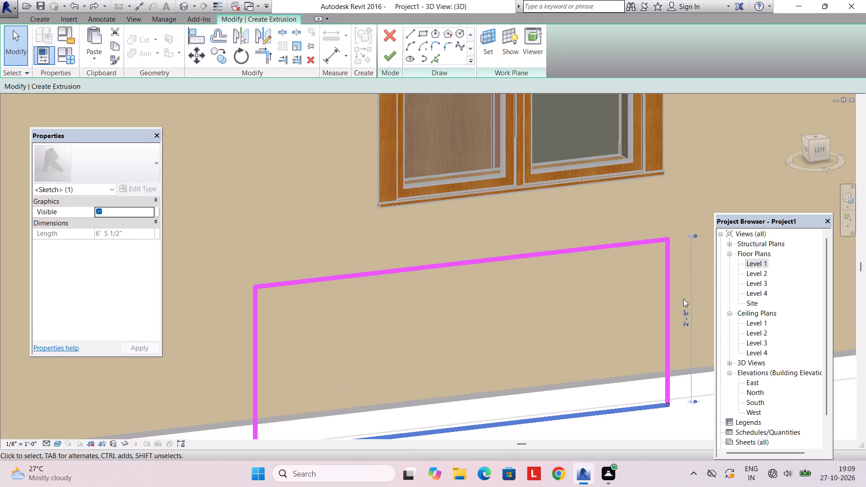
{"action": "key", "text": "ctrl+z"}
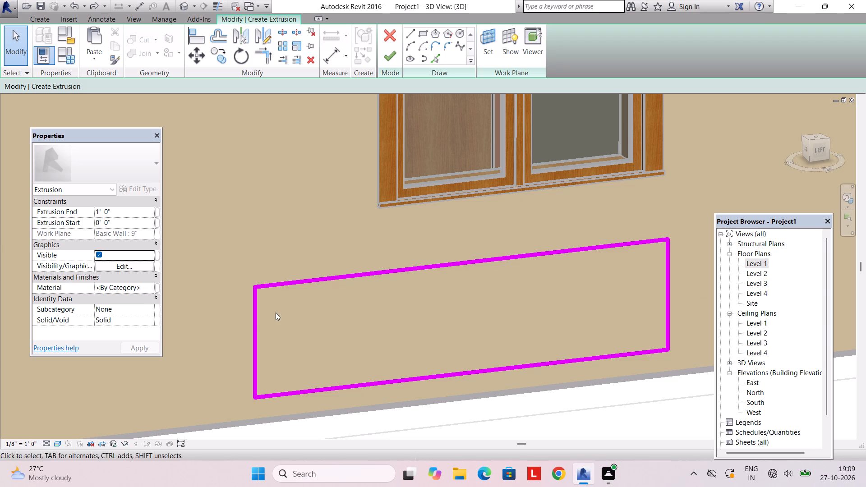
Set the rectangle's height to 2.5' with its top edge as the moving line, keeping the bottom edge at floor level.
{"action": "left_click", "coordinate": [254, 319]}
{"action": "left_click", "coordinate": [318, 281]}
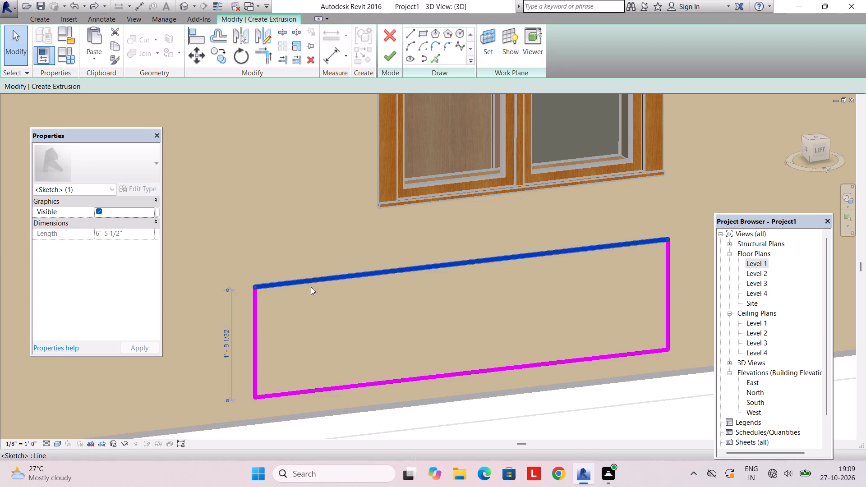
{"action": "left_click", "coordinate": [227, 332]}
{"action": "type", "text": "2.5"}
{"action": "key", "text": "apostrophe"}
{"action": "key", "text": "Return"}
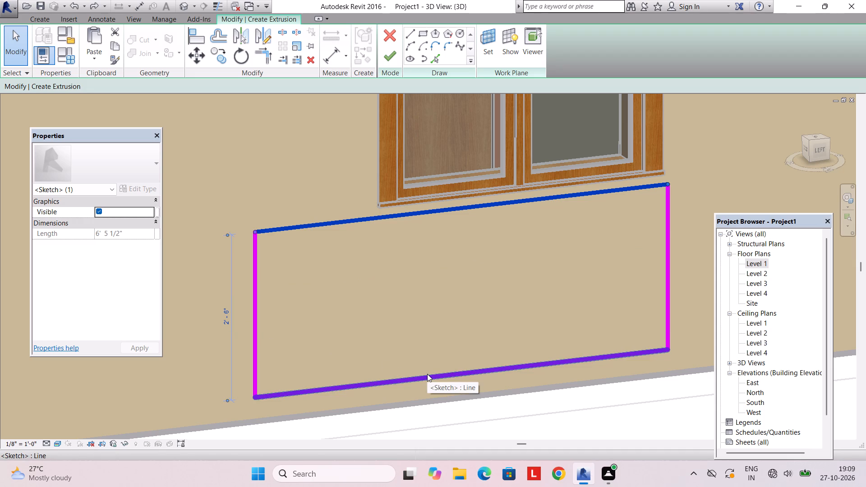
{"action": "key", "text": "Escape"}
Finish the extrusion sketch with a depth of 1' 0" to form the solid block below the window.
{"action": "scroll", "coordinate": [412, 325], "scroll_direction": "down", "scroll_amount": 7}
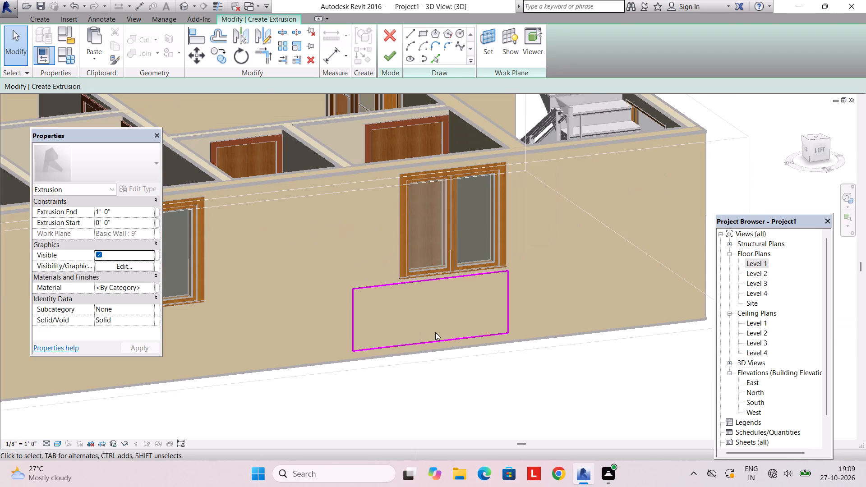
{"action": "scroll", "coordinate": [433, 308], "scroll_direction": "up", "scroll_amount": 1}
{"action": "middle_click_drag", "start_coordinate": [382, 308], "coordinate": [507, 323], "text": "shift"}
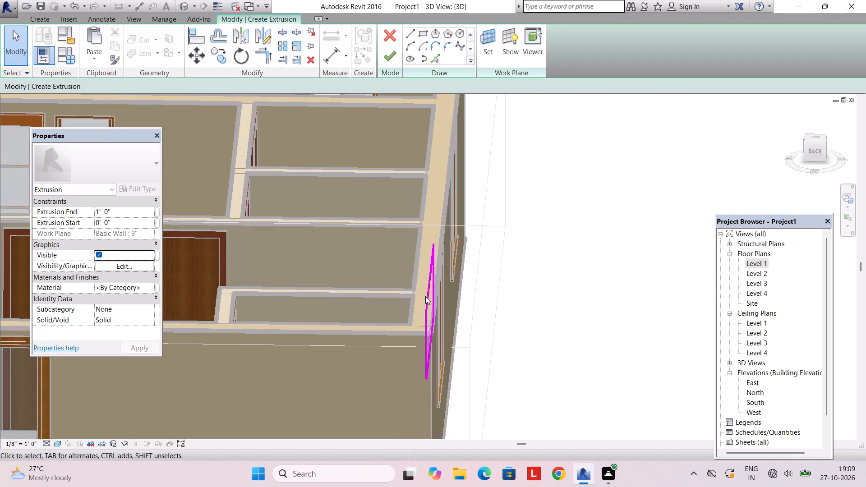
{"action": "middle_click_drag", "start_coordinate": [424, 296], "coordinate": [467, 367], "text": "shift"}
{"action": "middle_click_drag", "start_coordinate": [150, 217], "coordinate": [155, 273], "text": "shift"}
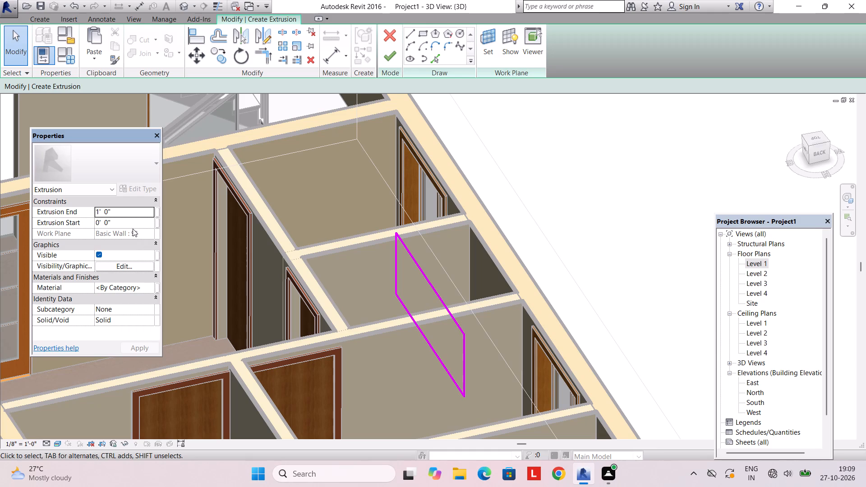
{"action": "middle_click_drag", "start_coordinate": [133, 229], "coordinate": [153, 275], "text": "shift"}
{"action": "left_click", "coordinate": [388, 64]}
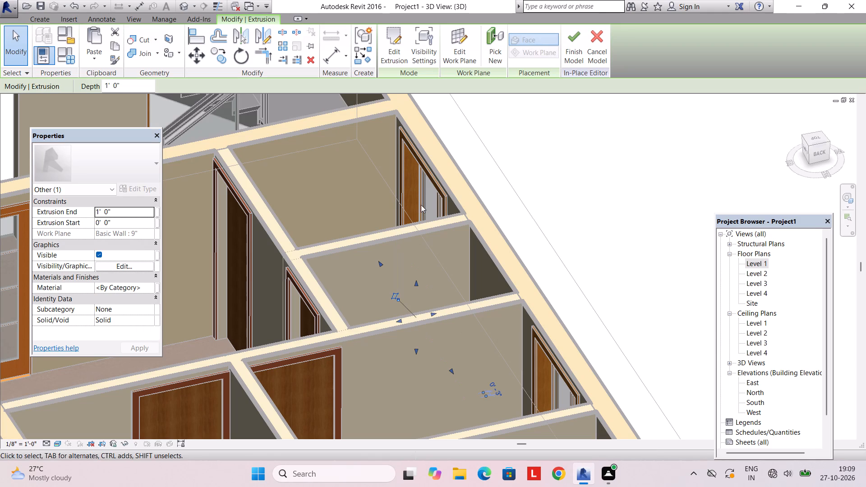
{"action": "middle_click_drag", "start_coordinate": [411, 226], "coordinate": [455, 274], "text": "shift"}
{"action": "scroll", "coordinate": [411, 226], "scroll_direction": "down", "scroll_amount": 1, "text": "shift"}
{"action": "middle_click_drag", "start_coordinate": [379, 251], "coordinate": [424, 316], "text": "shift"}
{"action": "scroll", "coordinate": [424, 316], "scroll_direction": "up", "scroll_amount": 4}
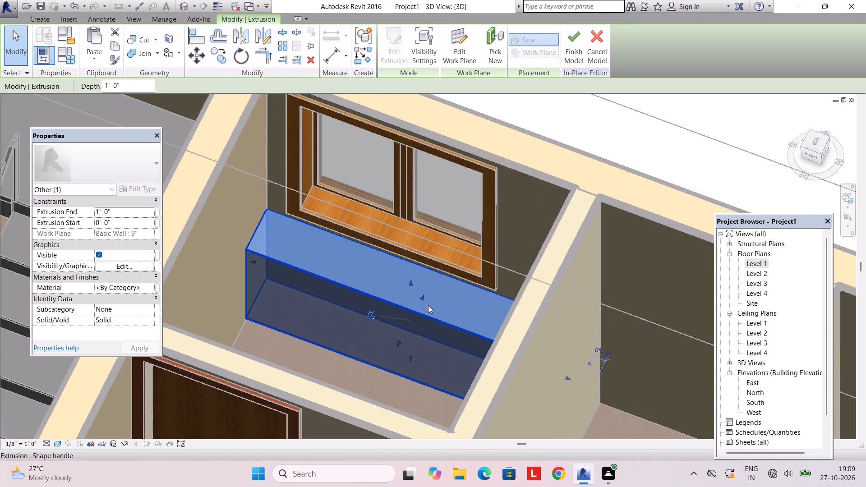
{"action": "middle_click_drag", "start_coordinate": [423, 309], "coordinate": [481, 271], "text": "shift"}
{"action": "key", "text": "Escape"}
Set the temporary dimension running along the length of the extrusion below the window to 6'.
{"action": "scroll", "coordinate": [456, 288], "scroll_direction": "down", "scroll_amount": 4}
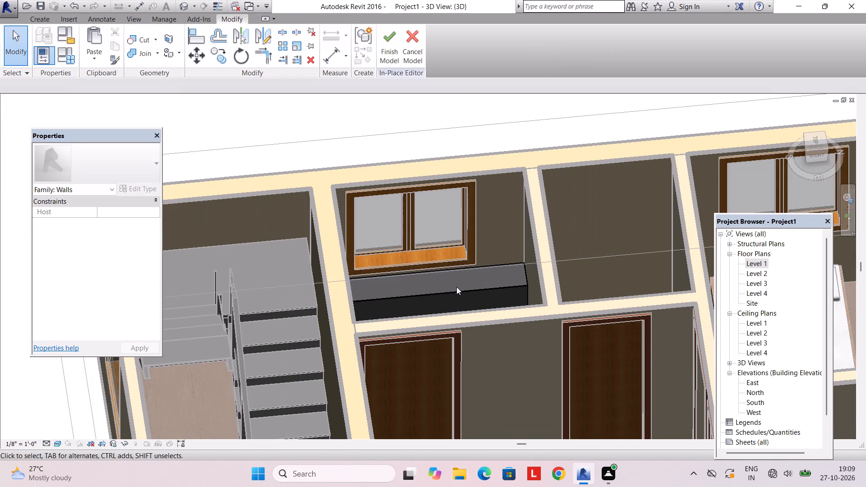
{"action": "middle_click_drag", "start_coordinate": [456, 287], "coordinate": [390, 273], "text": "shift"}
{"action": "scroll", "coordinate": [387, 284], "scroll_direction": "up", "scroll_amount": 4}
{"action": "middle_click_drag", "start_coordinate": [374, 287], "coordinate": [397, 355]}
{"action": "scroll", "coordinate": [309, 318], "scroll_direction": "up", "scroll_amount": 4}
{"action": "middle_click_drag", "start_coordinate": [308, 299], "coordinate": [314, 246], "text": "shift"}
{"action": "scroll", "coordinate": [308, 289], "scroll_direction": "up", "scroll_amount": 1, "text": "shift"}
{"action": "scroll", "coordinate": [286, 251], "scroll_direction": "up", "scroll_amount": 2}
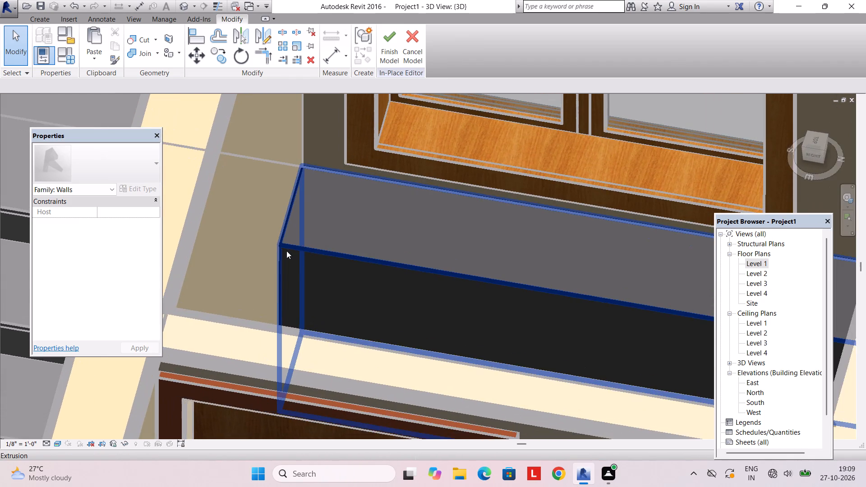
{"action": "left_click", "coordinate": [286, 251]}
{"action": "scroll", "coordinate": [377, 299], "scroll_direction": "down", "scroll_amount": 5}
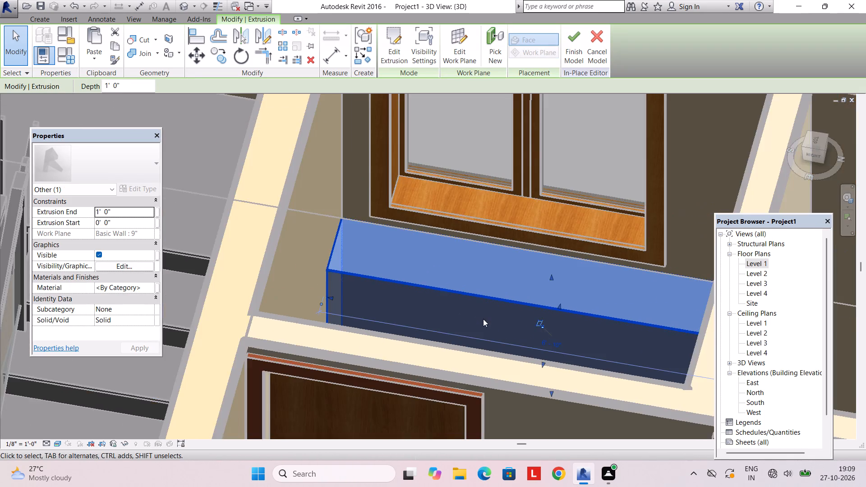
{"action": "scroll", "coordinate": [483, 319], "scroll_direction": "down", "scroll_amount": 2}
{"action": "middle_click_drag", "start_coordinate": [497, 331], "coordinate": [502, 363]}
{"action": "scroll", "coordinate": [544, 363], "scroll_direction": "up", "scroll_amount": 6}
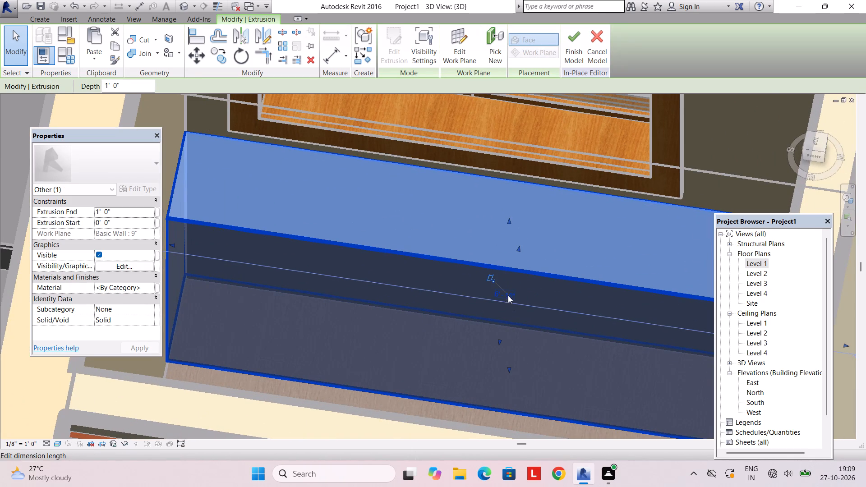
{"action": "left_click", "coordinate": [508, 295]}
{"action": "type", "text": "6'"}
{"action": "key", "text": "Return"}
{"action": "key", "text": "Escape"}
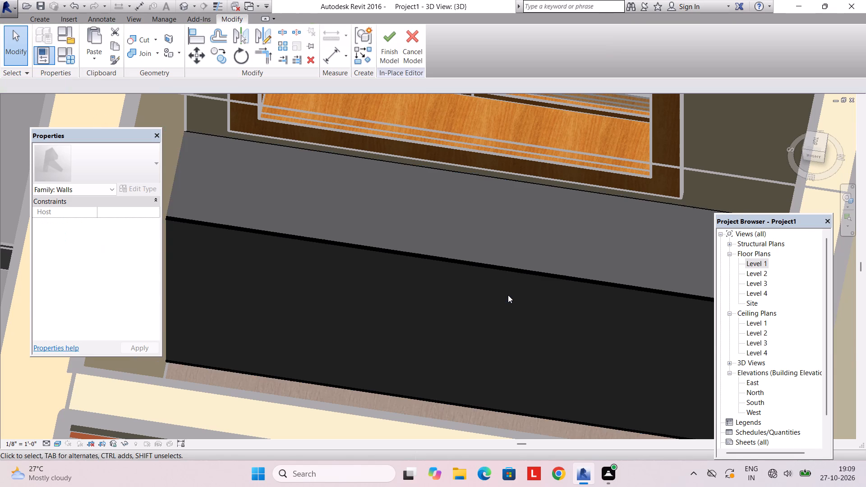
Nudge the extrusion along the window wall, away from the stair, until it fits between the room's side walls.
{"action": "scroll", "coordinate": [508, 295], "scroll_direction": "down", "scroll_amount": 5}
{"action": "left_click", "coordinate": [572, 294]}
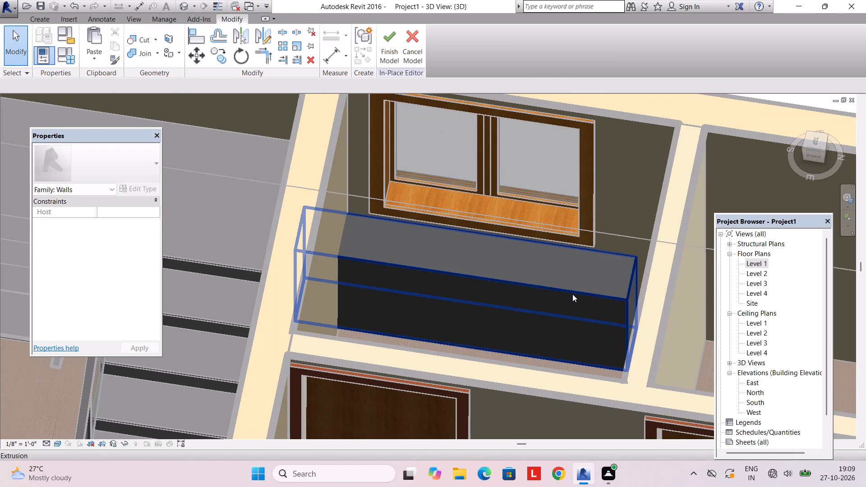
{"action": "key", "text": "Right"}
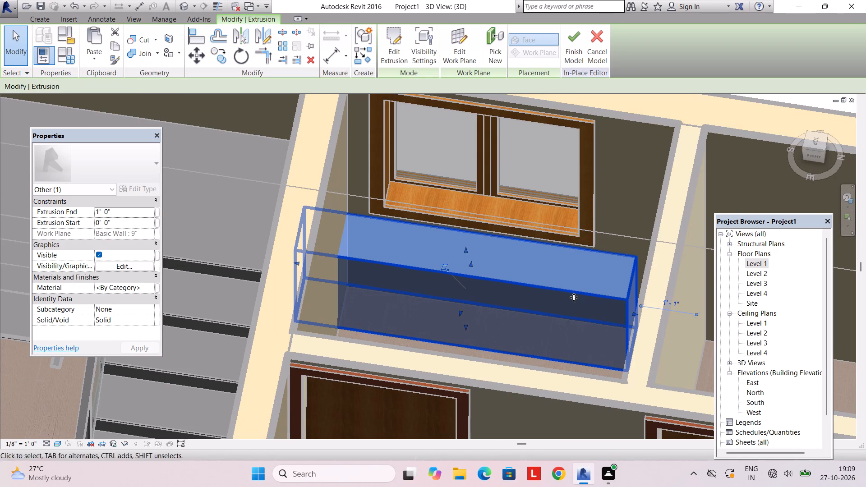
{"action": "key", "text": "Right"}
{"action": "key", "text": "Right"}
{"action": "key", "text": "Right"}
{"action": "key", "text": "Right"}
{"action": "key", "text": "Right"}
{"action": "key", "text": "Right"}
{"action": "key", "text": "Right"}
{"action": "key", "text": "Right"}
{"action": "key", "text": "Right"}
{"action": "key", "text": "Right"}
{"action": "key", "text": "Right"}
{"action": "key", "text": "Right"}
{"action": "key", "text": "Right"}
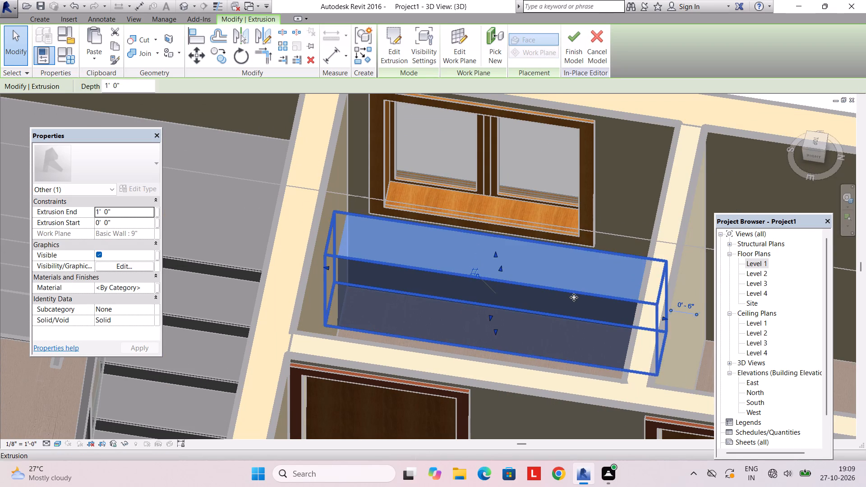
{"action": "key", "text": "Right"}
{"action": "key", "text": "Right"}
{"action": "middle_click_drag", "start_coordinate": [574, 299], "coordinate": [591, 340], "text": "shift"}
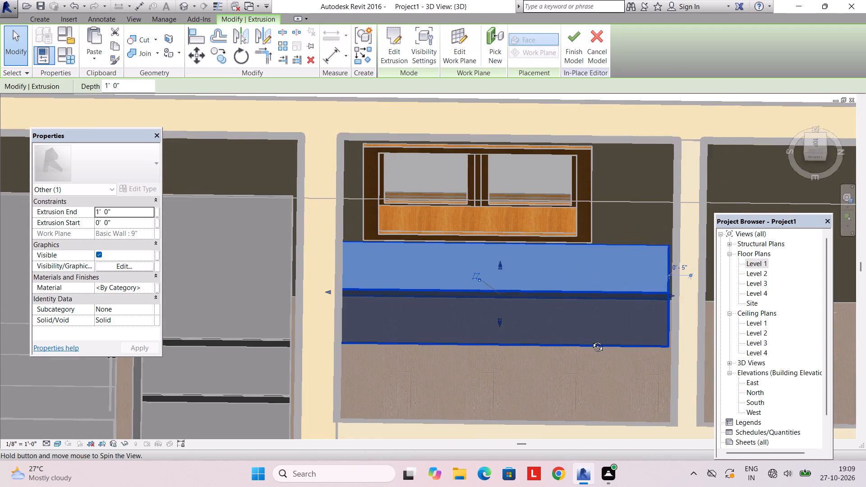
{"action": "middle_click_drag", "start_coordinate": [591, 340], "coordinate": [587, 341], "text": "shift"}
{"action": "key", "text": "Right"}
{"action": "key", "text": "Right"}
{"action": "key", "text": "Right"}
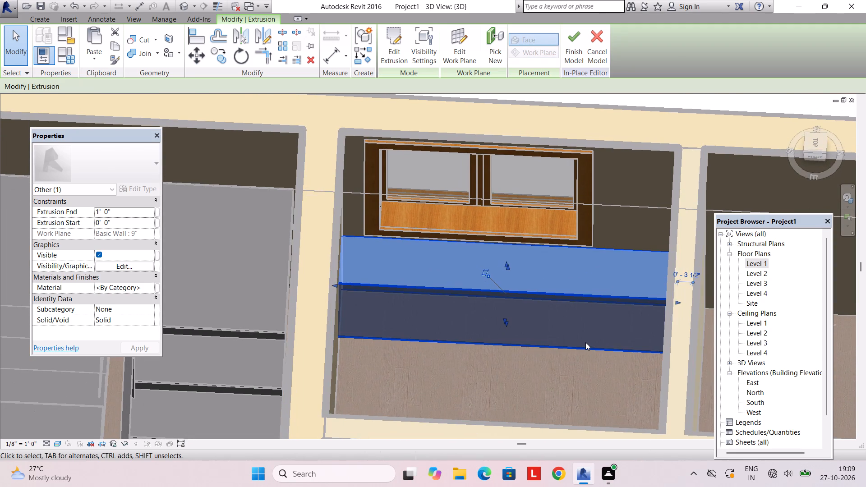
{"action": "key", "text": "Right"}
{"action": "middle_click_drag", "start_coordinate": [585, 349], "coordinate": [640, 381], "text": "shift"}
{"action": "key", "text": "Escape"}
{"action": "middle_click_drag", "start_coordinate": [560, 348], "coordinate": [467, 291], "text": "shift"}
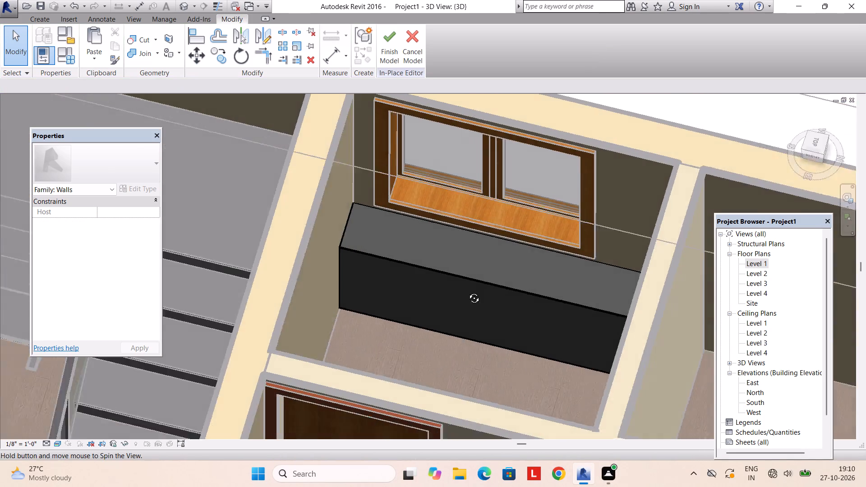
Adjust the end face of the block farthest from the stair so it meets the room's side wall.
{"action": "middle_click_drag", "start_coordinate": [467, 291], "coordinate": [464, 288], "text": "shift"}
{"action": "scroll", "coordinate": [446, 289], "scroll_direction": "up", "scroll_amount": 3}
{"action": "left_click", "coordinate": [318, 192]}
{"action": "scroll", "coordinate": [332, 220], "scroll_direction": "down", "scroll_amount": 3}
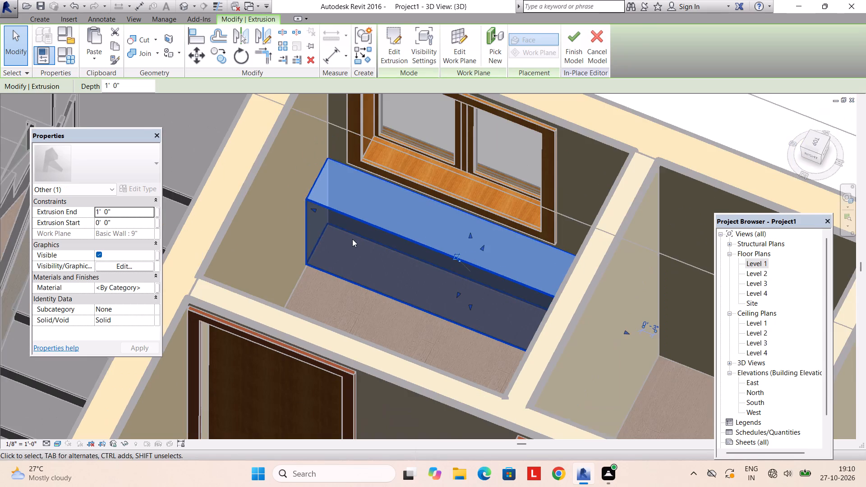
{"action": "middle_click_drag", "start_coordinate": [358, 247], "coordinate": [431, 221], "text": "shift"}
{"action": "scroll", "coordinate": [630, 253], "scroll_direction": "up", "scroll_amount": 4}
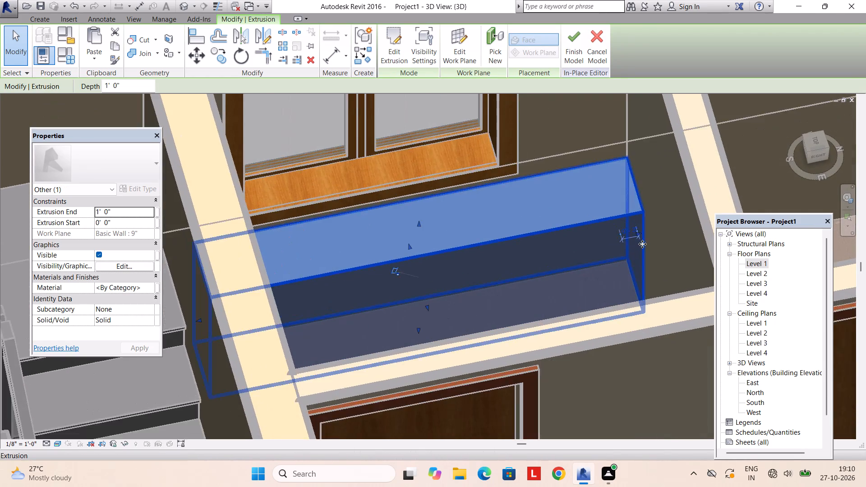
{"action": "scroll", "coordinate": [642, 244], "scroll_direction": "up", "scroll_amount": 5}
{"action": "left_click_drag", "start_coordinate": [626, 219], "coordinate": [613, 221]}
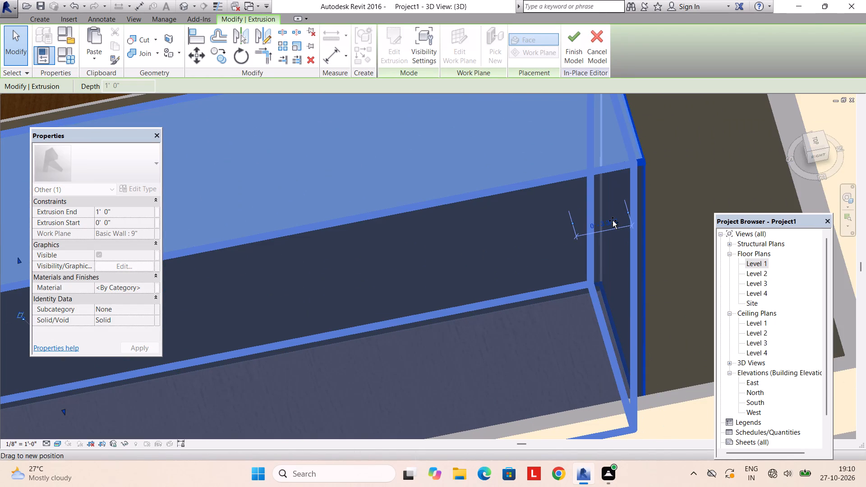
{"action": "left_click_drag", "start_coordinate": [613, 221], "coordinate": [621, 219]}
{"action": "scroll", "coordinate": [597, 225], "scroll_direction": "down", "scroll_amount": 9}
{"action": "middle_click_drag", "start_coordinate": [506, 235], "coordinate": [520, 236]}
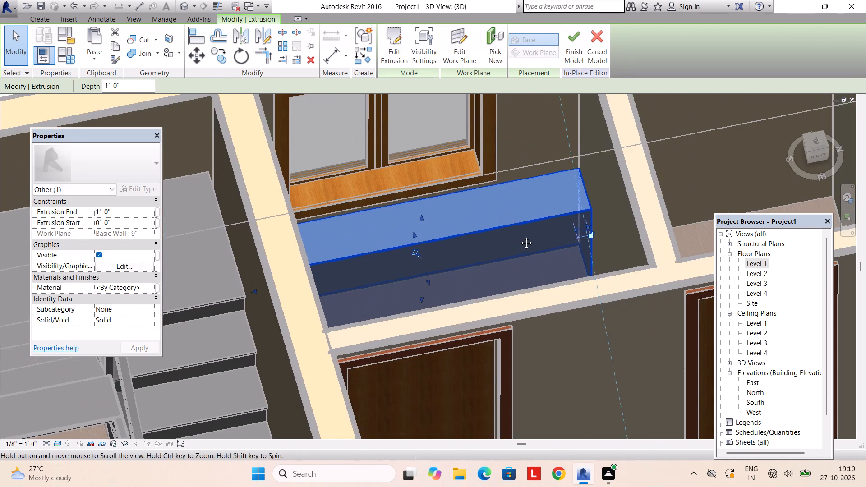
Adjust the block's stair-side end face against the adjacent side wall and deselect the block.
{"action": "middle_click_drag", "start_coordinate": [520, 236], "coordinate": [494, 245]}
{"action": "scroll", "coordinate": [345, 249], "scroll_direction": "up", "scroll_amount": 3}
{"action": "middle_click_drag", "start_coordinate": [315, 246], "coordinate": [290, 243], "text": "shift"}
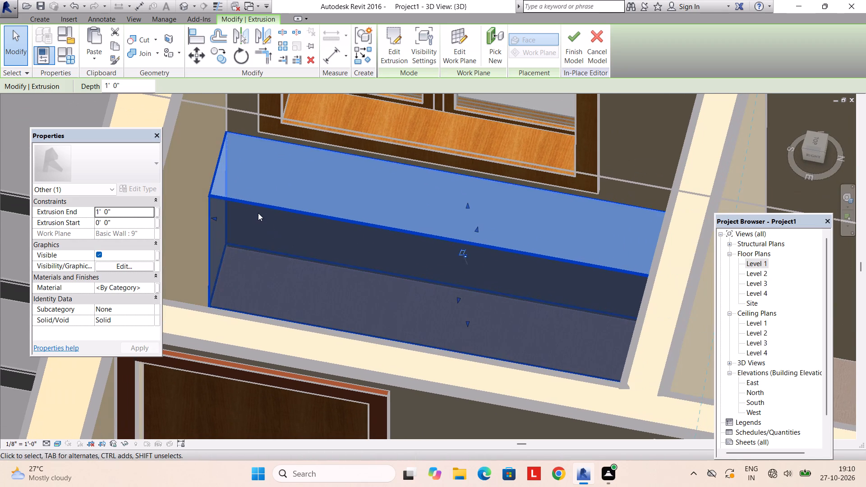
{"action": "left_click", "coordinate": [258, 212]}
{"action": "left_click", "coordinate": [225, 221]}
{"action": "left_click", "coordinate": [216, 222]}
{"action": "left_click", "coordinate": [209, 225]}
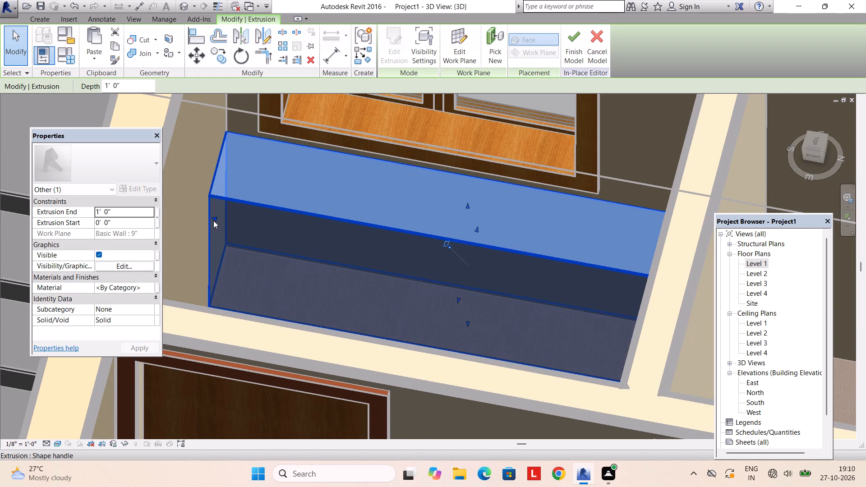
{"action": "left_click_drag", "start_coordinate": [214, 217], "coordinate": [216, 221]}
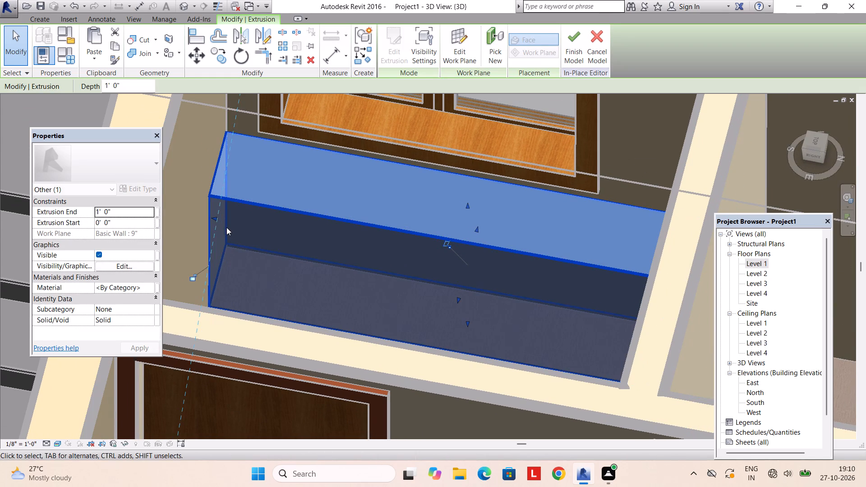
{"action": "key", "text": "Escape"}
Start a new solid extrusion and pick the block's front face as its work plane.
{"action": "scroll", "coordinate": [246, 233], "scroll_direction": "down", "scroll_amount": 5}
{"action": "scroll", "coordinate": [286, 239], "scroll_direction": "up", "scroll_amount": 1}
{"action": "middle_click_drag", "start_coordinate": [291, 238], "coordinate": [404, 248], "text": "shift"}
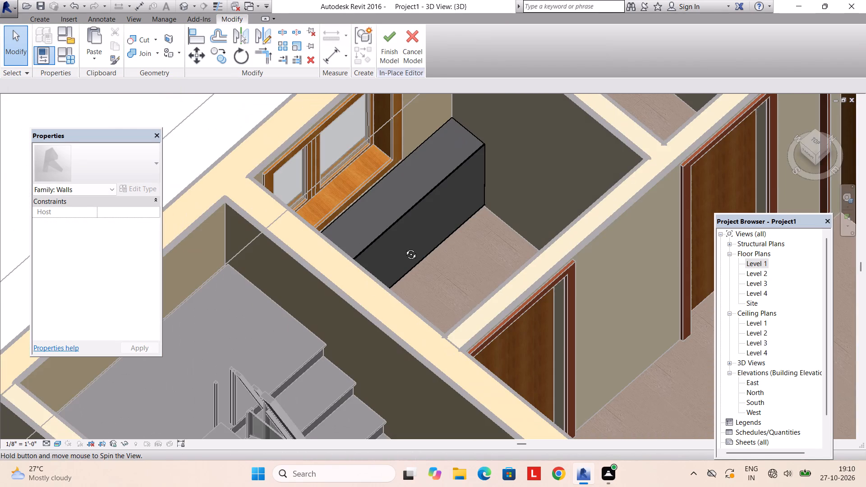
{"action": "middle_click_drag", "start_coordinate": [404, 248], "coordinate": [286, 257], "text": "shift"}
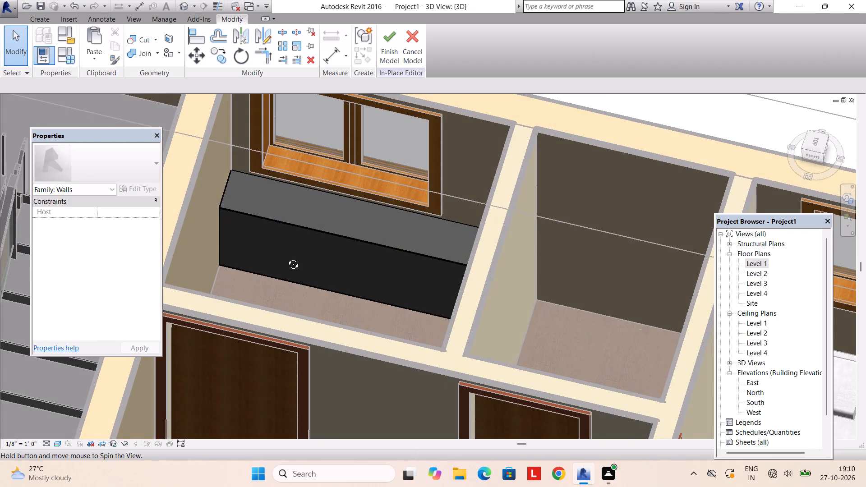
{"action": "middle_click_drag", "start_coordinate": [286, 257], "coordinate": [302, 229], "text": "shift"}
{"action": "middle_click_drag", "start_coordinate": [301, 234], "coordinate": [296, 279], "text": "shift"}
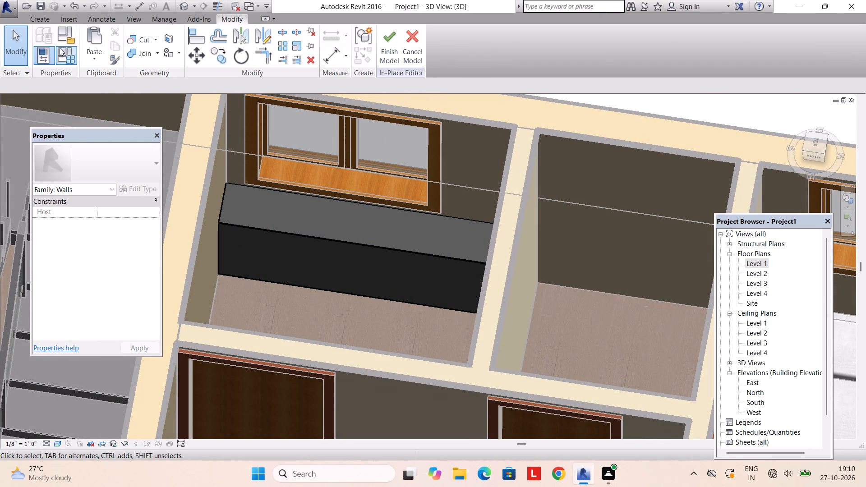
{"action": "left_click", "coordinate": [48, 17]}
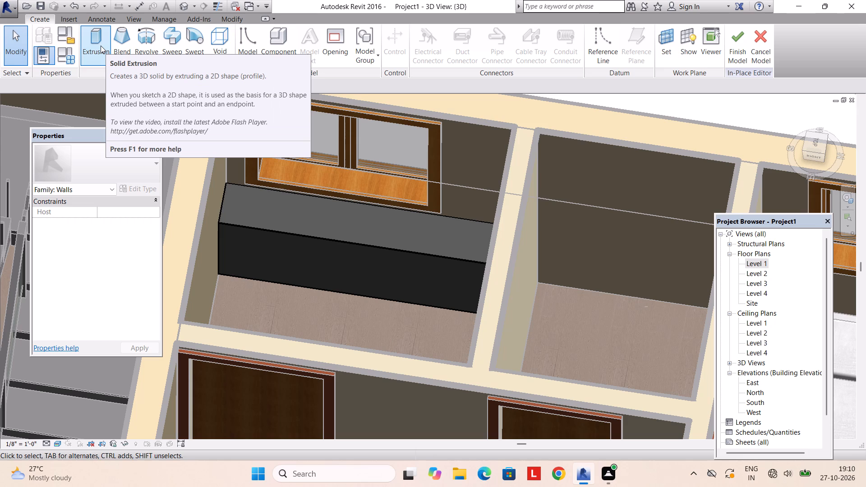
{"action": "left_click", "coordinate": [101, 46]}
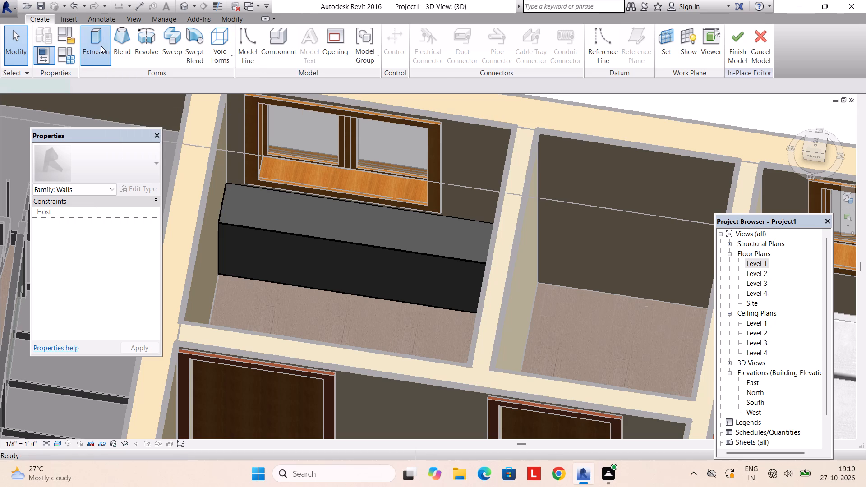
{"action": "left_click", "coordinate": [484, 42]}
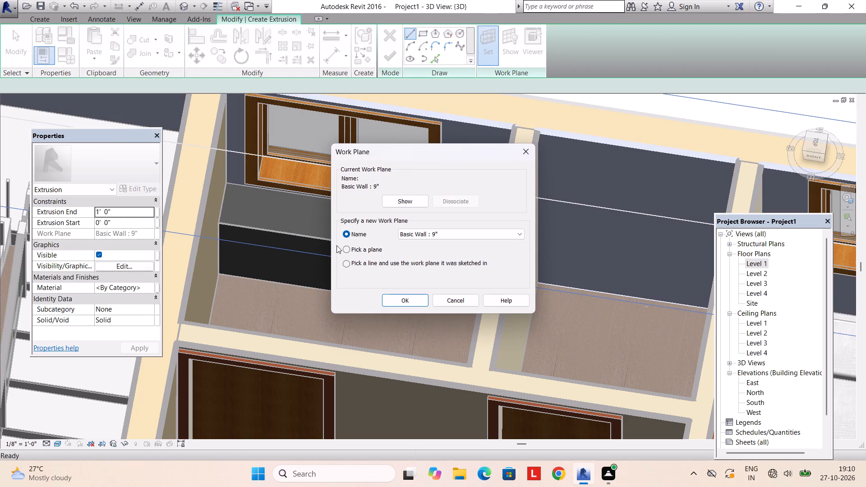
{"action": "left_click", "coordinate": [350, 246]}
{"action": "left_click", "coordinate": [408, 303]}
{"action": "scroll", "coordinate": [300, 270], "scroll_direction": "up", "scroll_amount": 2}
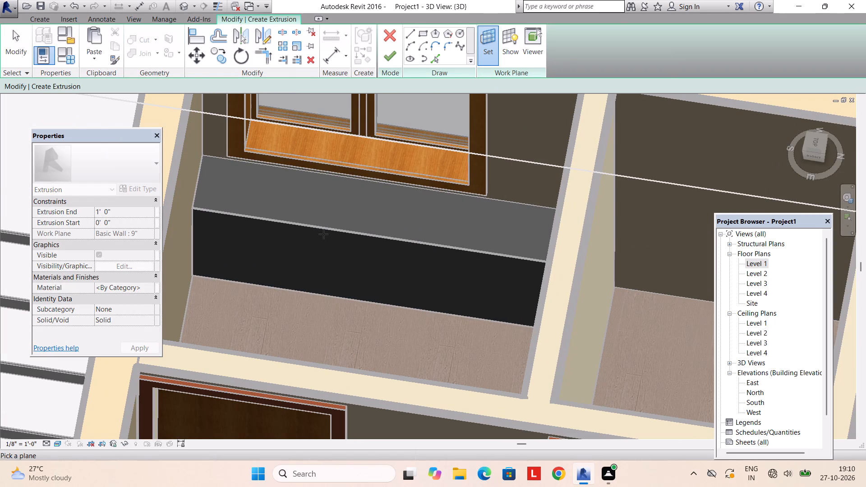
{"action": "left_click", "coordinate": [324, 233]}
Sketch a rectangle about 1' 5" wide with a 1" inward offset at the stair-side end of the block's front face.
{"action": "left_click", "coordinate": [424, 35]}
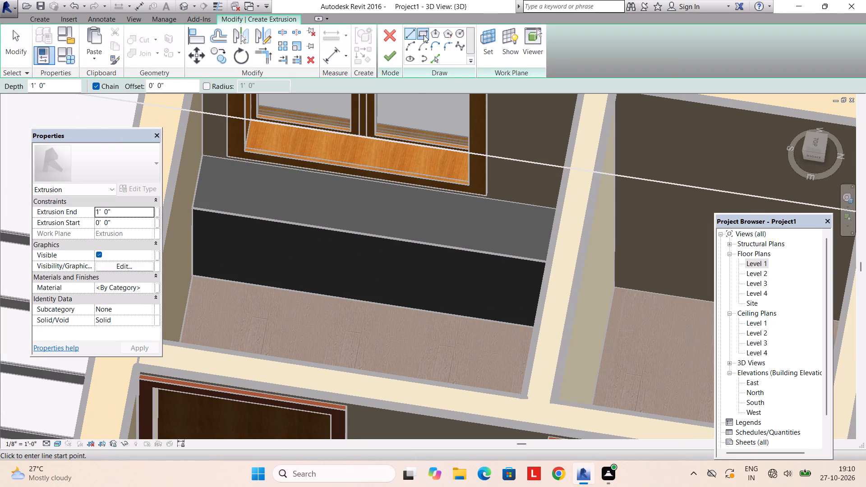
{"action": "left_click", "coordinate": [171, 83]}
{"action": "left_click_drag", "start_coordinate": [169, 84], "coordinate": [134, 86]}
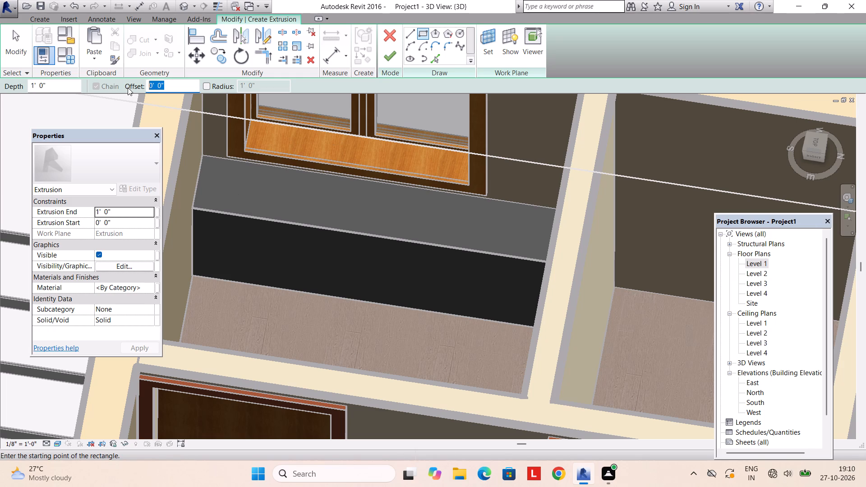
{"action": "type", "text": "1\""}
{"action": "key", "text": "Return"}
{"action": "left_click", "coordinate": [189, 207]}
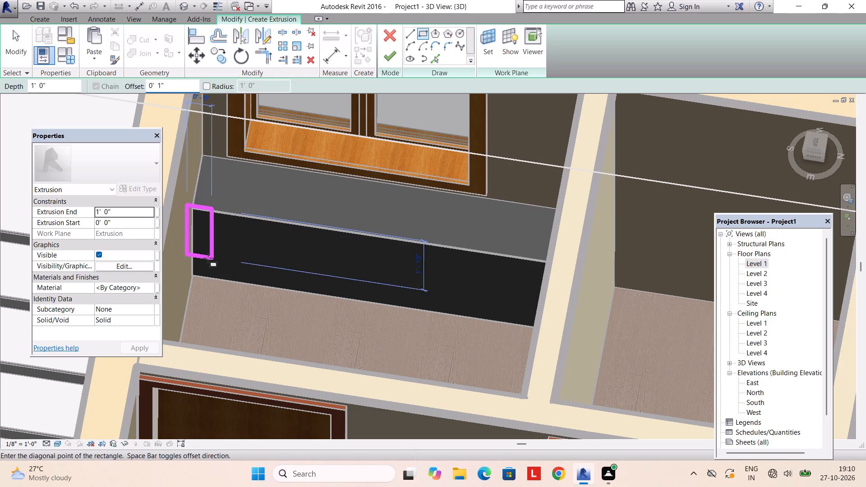
{"action": "key", "text": "space"}
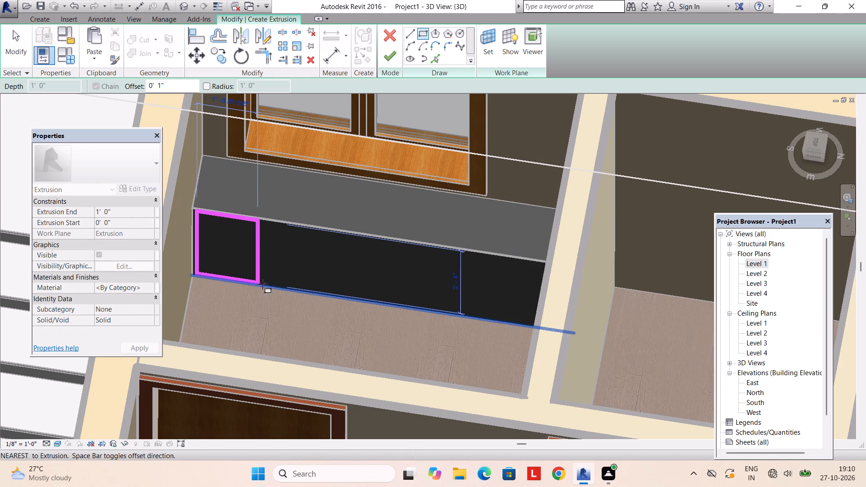
{"action": "scroll", "coordinate": [263, 284], "scroll_direction": "up", "scroll_amount": 2}
{"action": "middle_click_drag", "start_coordinate": [263, 284], "coordinate": [282, 257]}
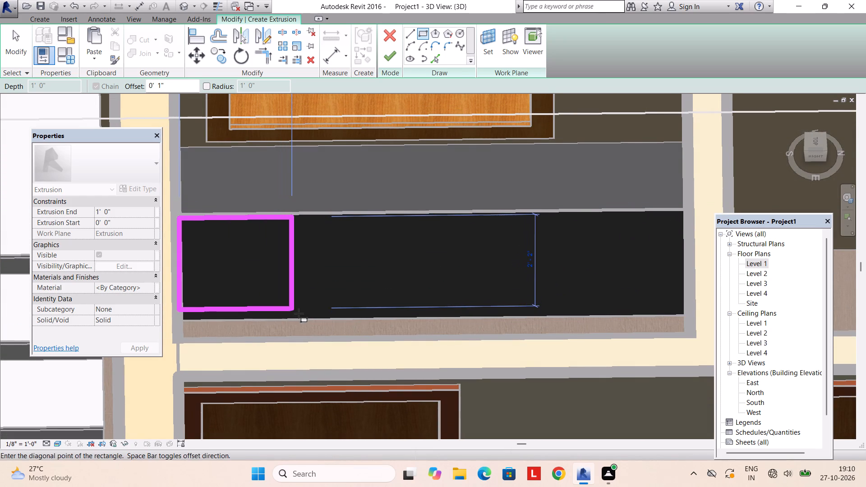
{"action": "left_click", "coordinate": [300, 319]}
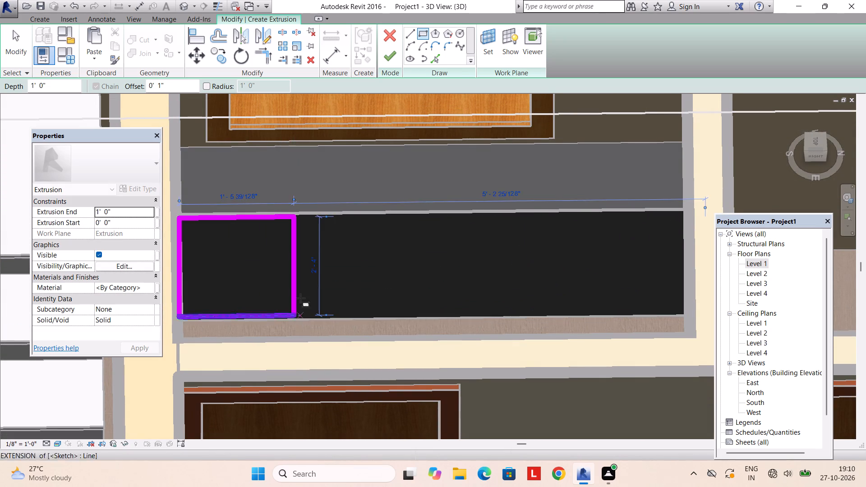
Set the sketched rectangle's width to 2'.
{"action": "scroll", "coordinate": [298, 224], "scroll_direction": "down", "scroll_amount": 3}
{"action": "scroll", "coordinate": [272, 217], "scroll_direction": "up", "scroll_amount": 2}
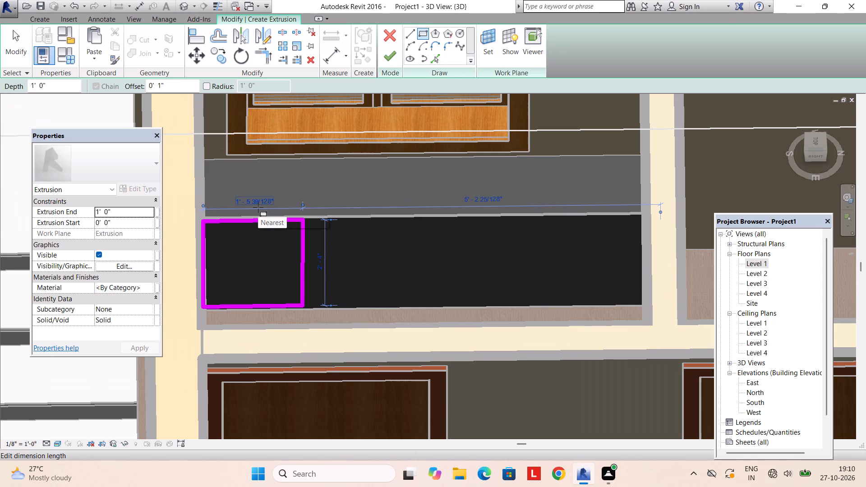
{"action": "left_click", "coordinate": [258, 207]}
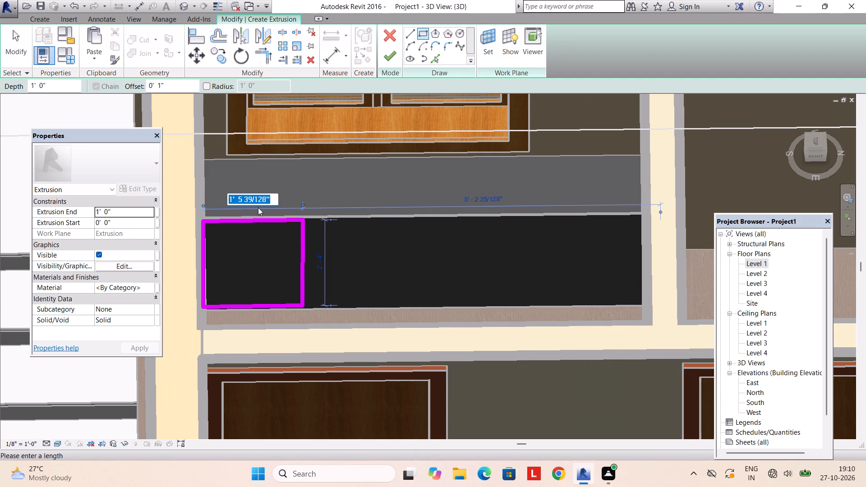
{"action": "type", "text": "2'"}
{"action": "key", "text": "Return"}
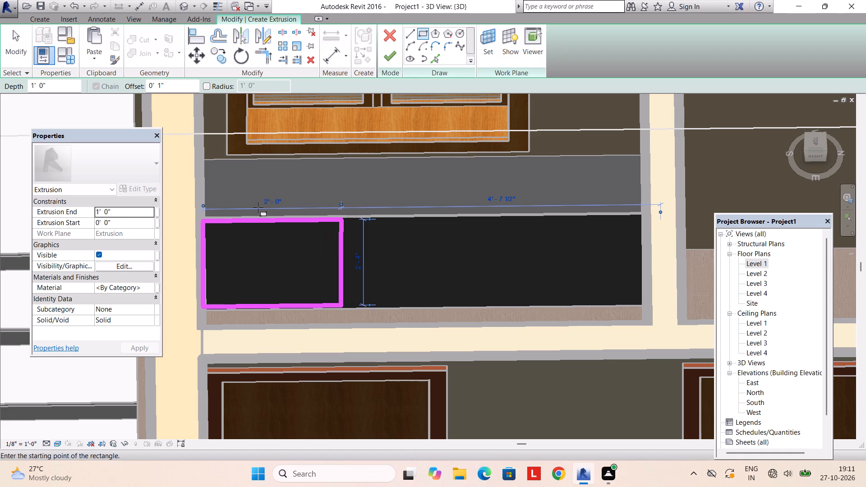
Set the extrusion end to 0.1" and finish the sketch to form a thin panel on the block's front.
{"action": "scroll", "coordinate": [359, 257], "scroll_direction": "up", "scroll_amount": 5}
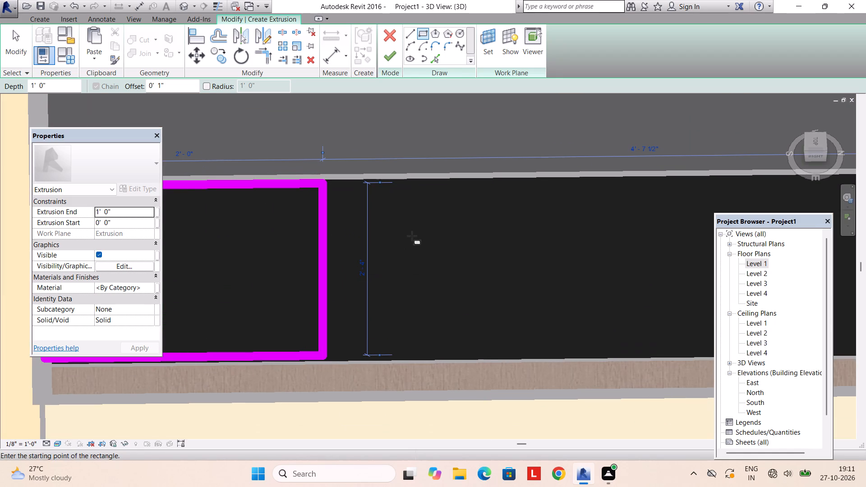
{"action": "left_click", "coordinate": [142, 208]}
{"action": "type", "text": "0.1\""}
{"action": "key", "text": "Return"}
{"action": "key", "text": "Return"}
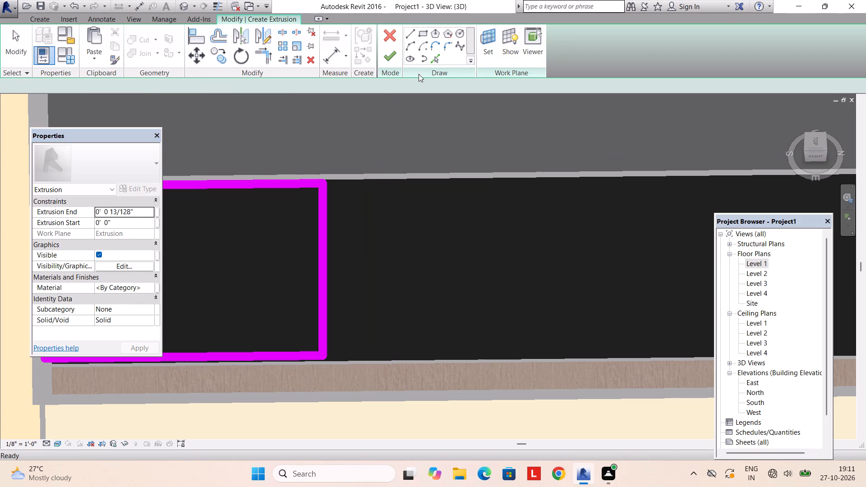
{"action": "left_click", "coordinate": [392, 57]}
{"action": "key", "text": "Escape"}
Mirror a copy of the thin panel about a vertical axis drawn across the middle of the block's front face.
{"action": "scroll", "coordinate": [318, 281], "scroll_direction": "down", "scroll_amount": 4}
{"action": "scroll", "coordinate": [332, 321], "scroll_direction": "up", "scroll_amount": 1}
{"action": "scroll", "coordinate": [330, 322], "scroll_direction": "down", "scroll_amount": 3}
{"action": "scroll", "coordinate": [282, 267], "scroll_direction": "up", "scroll_amount": 3}
{"action": "middle_click_drag", "start_coordinate": [282, 277], "coordinate": [239, 287], "text": "shift"}
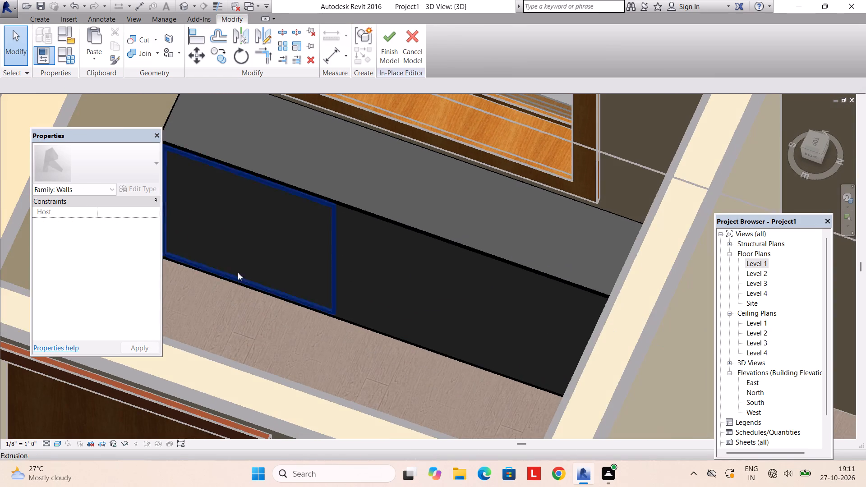
{"action": "scroll", "coordinate": [242, 239], "scroll_direction": "down", "scroll_amount": 3}
{"action": "middle_click_drag", "start_coordinate": [242, 239], "coordinate": [279, 224]}
{"action": "scroll", "coordinate": [308, 234], "scroll_direction": "up", "scroll_amount": 2}
{"action": "middle_click_drag", "start_coordinate": [325, 228], "coordinate": [369, 203], "text": "shift"}
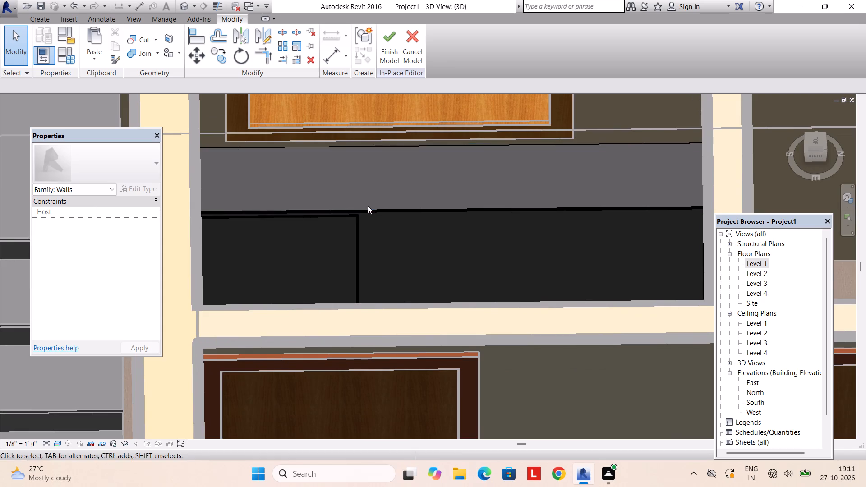
{"action": "scroll", "coordinate": [368, 221], "scroll_direction": "down", "scroll_amount": 3}
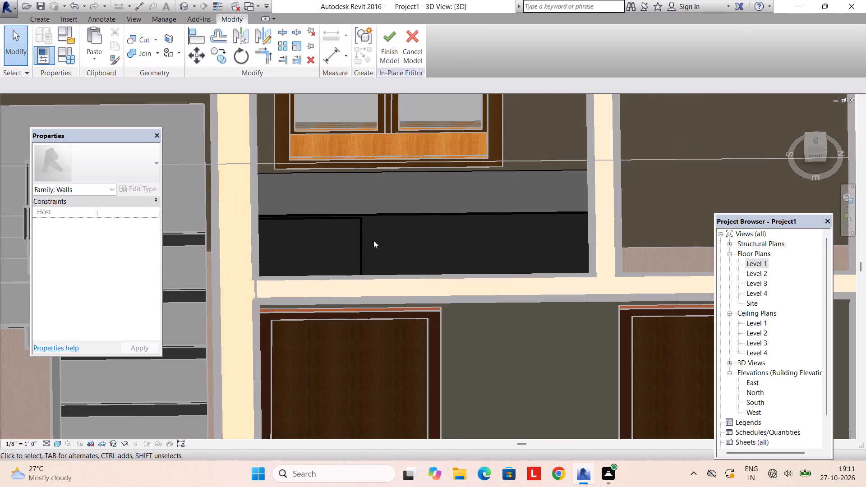
{"action": "scroll", "coordinate": [373, 240], "scroll_direction": "down", "scroll_amount": 4}
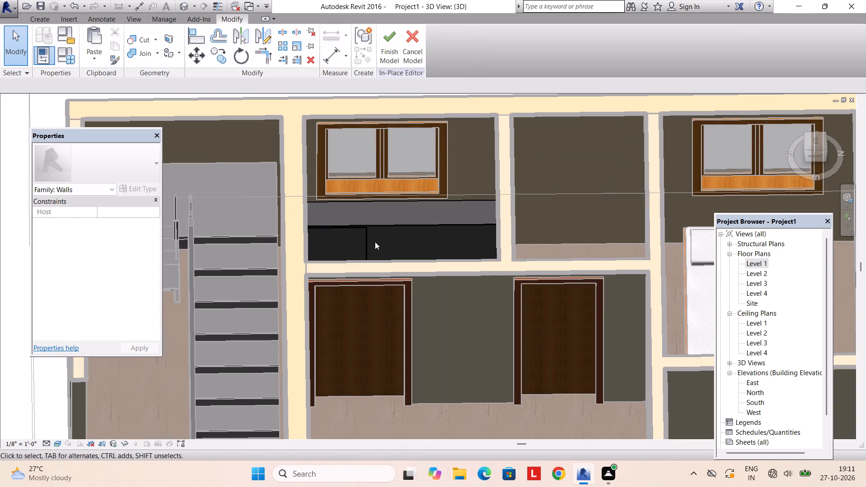
{"action": "left_click", "coordinate": [348, 229]}
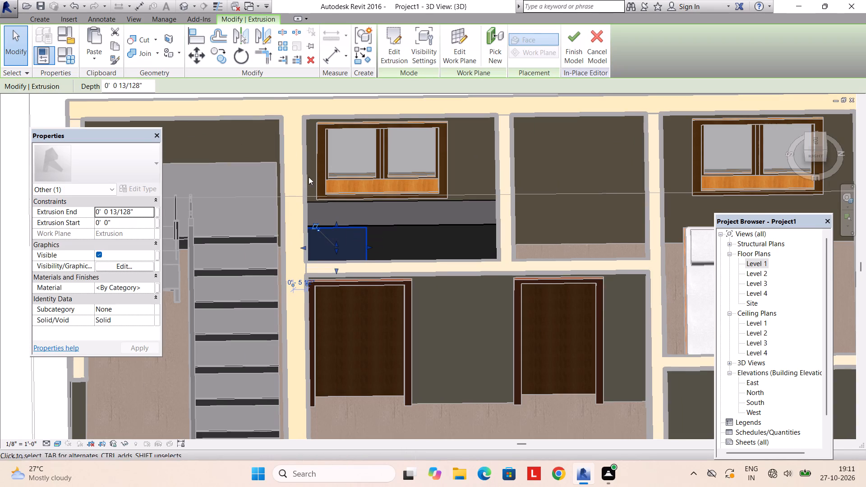
{"action": "left_click", "coordinate": [266, 43]}
{"action": "left_click", "coordinate": [419, 224]}
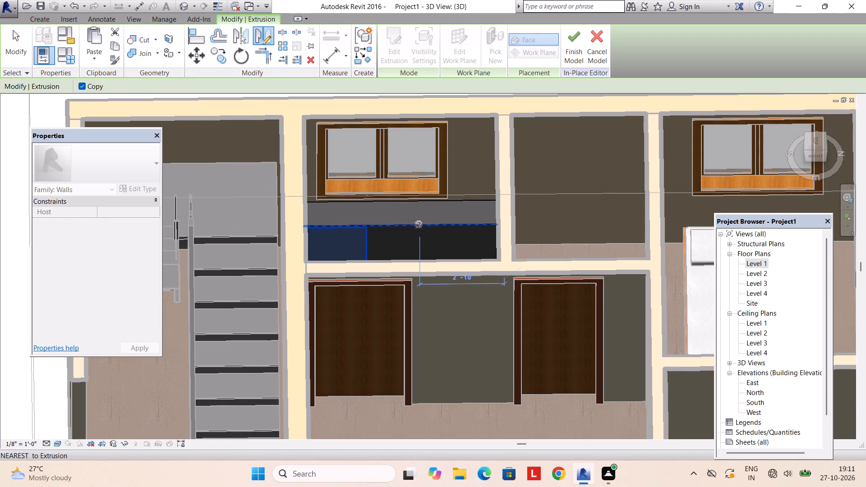
{"action": "middle_click_drag", "start_coordinate": [414, 257], "coordinate": [419, 281], "text": "shift"}
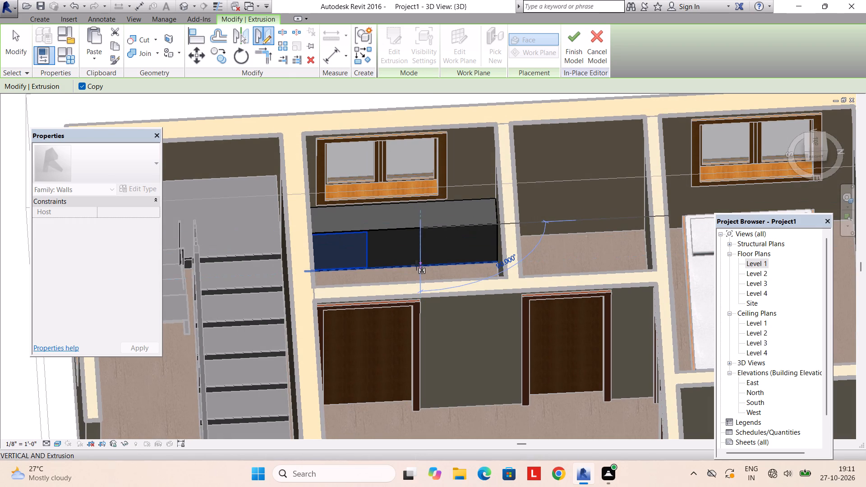
{"action": "left_click", "coordinate": [416, 265]}
Nudge the mirrored panel toward the stair until it sits within the far end of the block's front face.
{"action": "key", "text": "Left"}
{"action": "key", "text": "Left"}
{"action": "key", "text": "Left"}
{"action": "key", "text": "Left"}
{"action": "key", "text": "Left"}
{"action": "key", "text": "Left"}
{"action": "key", "text": "Left"}
{"action": "key", "text": "Left"}
{"action": "key", "text": "Left"}
{"action": "key", "text": "Left"}
{"action": "key", "text": "Left"}
{"action": "key", "text": "Left"}
{"action": "key", "text": "Left"}
{"action": "key", "text": "Left"}
{"action": "key", "text": "Left"}
{"action": "key", "text": "Left"}
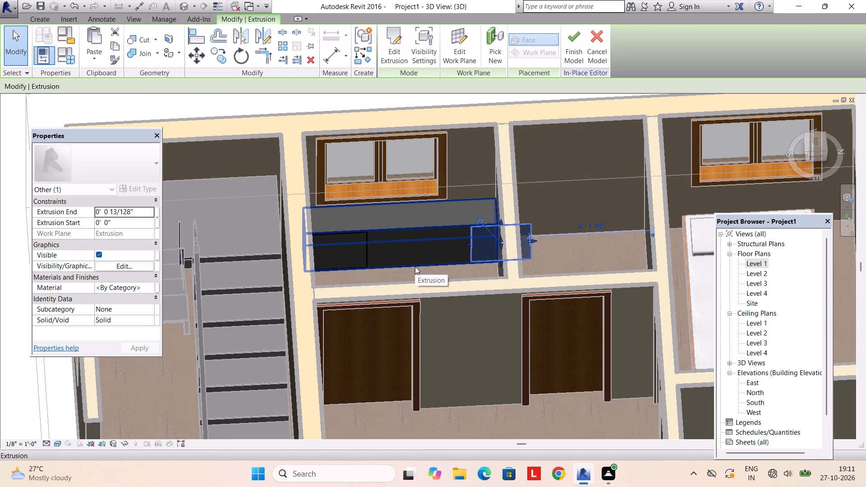
{"action": "scroll", "coordinate": [433, 264], "scroll_direction": "up", "scroll_amount": 9}
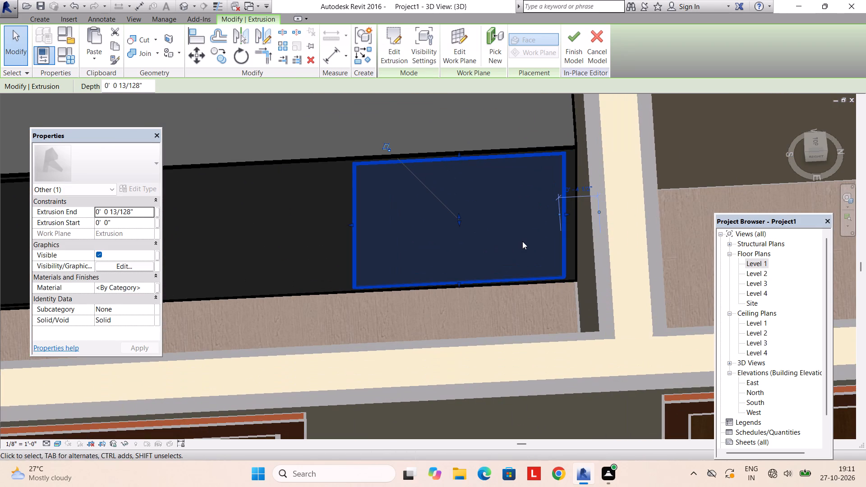
Nudge the thin panel at the end away from the stair slightly closer to the block's outer edge.
{"action": "key", "text": "Right"}
{"action": "key", "text": "Right"}
{"action": "key", "text": "Right"}
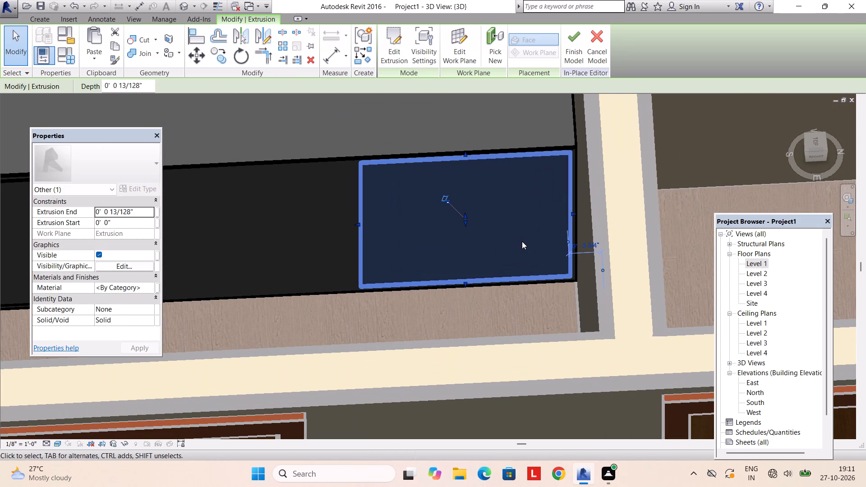
{"action": "scroll", "coordinate": [522, 241], "scroll_direction": "down", "scroll_amount": 1}
{"action": "scroll", "coordinate": [522, 241], "scroll_direction": "up", "scroll_amount": 2}
{"action": "key", "text": "Left"}
{"action": "scroll", "coordinate": [522, 241], "scroll_direction": "up", "scroll_amount": 2}
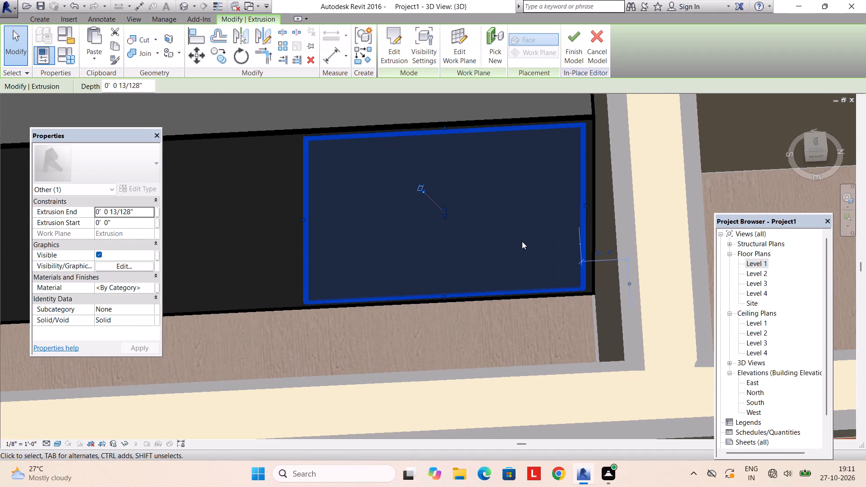
{"action": "scroll", "coordinate": [522, 241], "scroll_direction": "up", "scroll_amount": 1}
{"action": "key", "text": "Right"}
{"action": "key", "text": "Escape"}
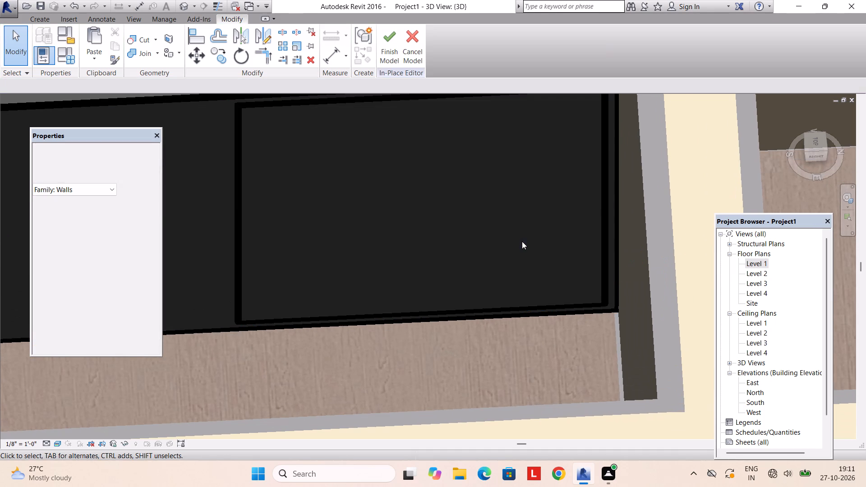
Examine the placement of the two thin panels on the block's front face from several angles.
{"action": "scroll", "coordinate": [522, 241], "scroll_direction": "down", "scroll_amount": 8}
{"action": "scroll", "coordinate": [378, 228], "scroll_direction": "down", "scroll_amount": 3}
{"action": "middle_click_drag", "start_coordinate": [313, 229], "coordinate": [285, 229], "text": "shift"}
{"action": "scroll", "coordinate": [259, 216], "scroll_direction": "up", "scroll_amount": 4}
{"action": "middle_click_drag", "start_coordinate": [368, 225], "coordinate": [395, 227], "text": "shift"}
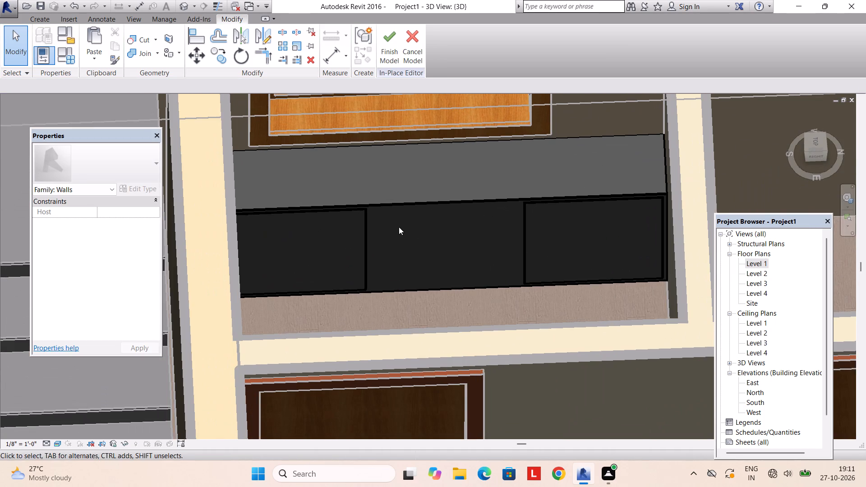
{"action": "middle_click_drag", "start_coordinate": [438, 230], "coordinate": [428, 207], "text": "shift"}
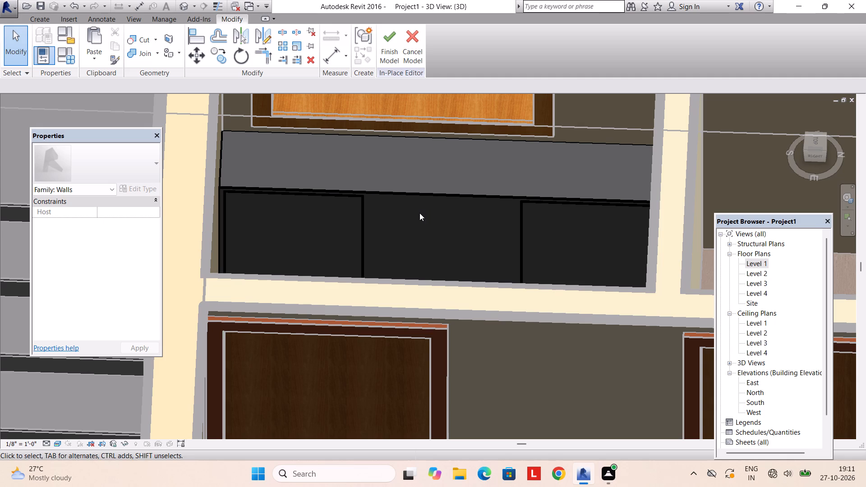
{"action": "middle_click_drag", "start_coordinate": [409, 224], "coordinate": [409, 266], "text": "shift"}
{"action": "scroll", "coordinate": [337, 243], "scroll_direction": "up", "scroll_amount": 1}
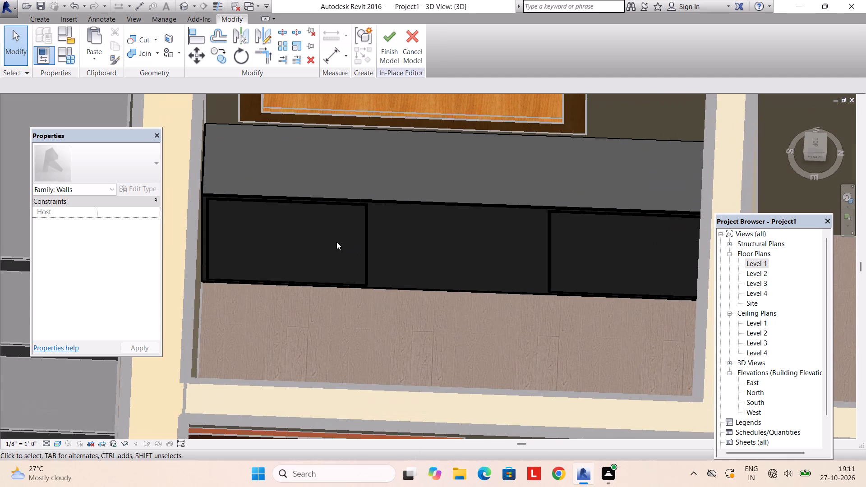
{"action": "middle_click_drag", "start_coordinate": [336, 242], "coordinate": [329, 184], "text": "shift"}
{"action": "scroll", "coordinate": [329, 184], "scroll_direction": "up", "scroll_amount": 1}
{"action": "middle_click_drag", "start_coordinate": [328, 193], "coordinate": [335, 237], "text": "shift"}
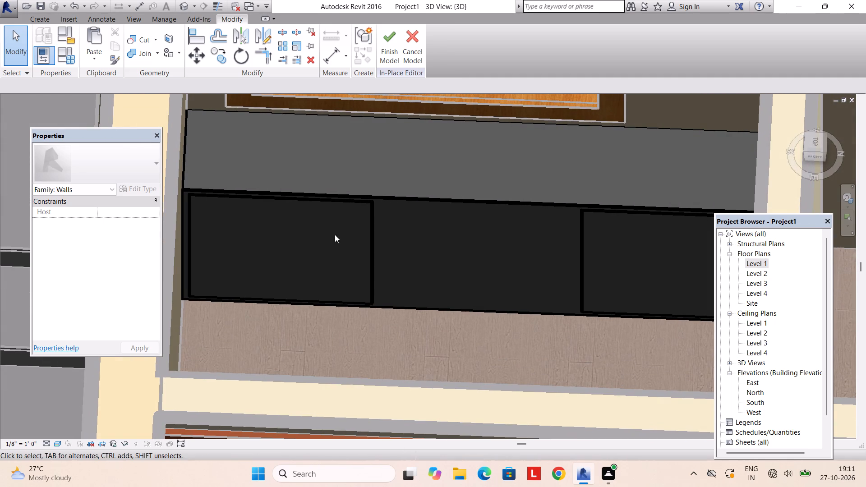
{"action": "middle_click_drag", "start_coordinate": [295, 235], "coordinate": [284, 207], "text": "shift"}
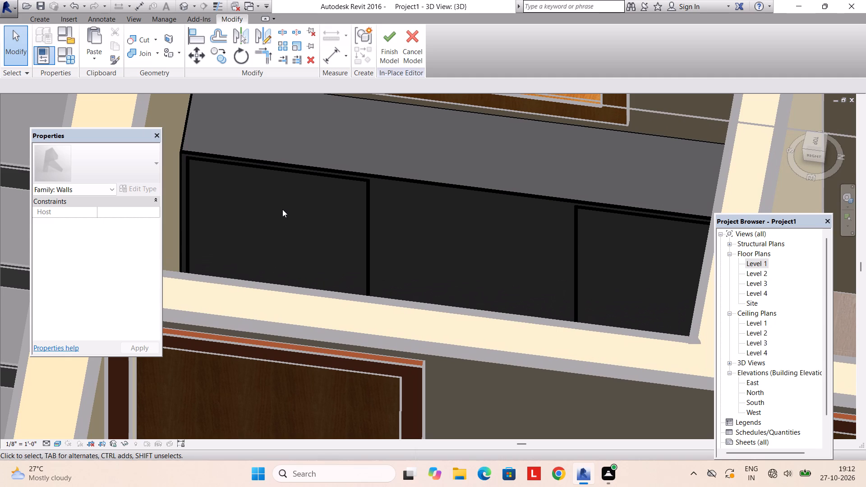
{"action": "scroll", "coordinate": [282, 209], "scroll_direction": "down", "scroll_amount": 3}
{"action": "middle_click_drag", "start_coordinate": [282, 216], "coordinate": [284, 231], "text": "shift"}
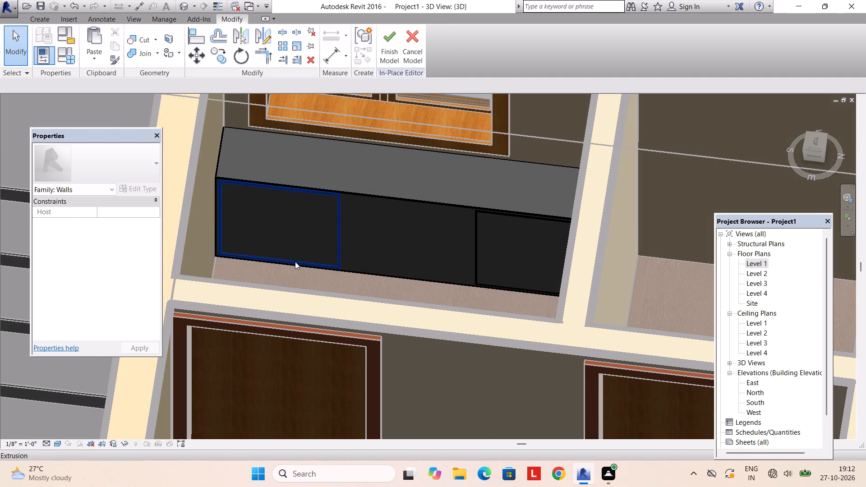
Edit the sketch of the panel nearest the stair and nudge its bottom line up to about half the panel's height.
{"action": "left_click", "coordinate": [295, 262]}
{"action": "left_click", "coordinate": [388, 64]}
{"action": "scroll", "coordinate": [290, 281], "scroll_direction": "up", "scroll_amount": 2}
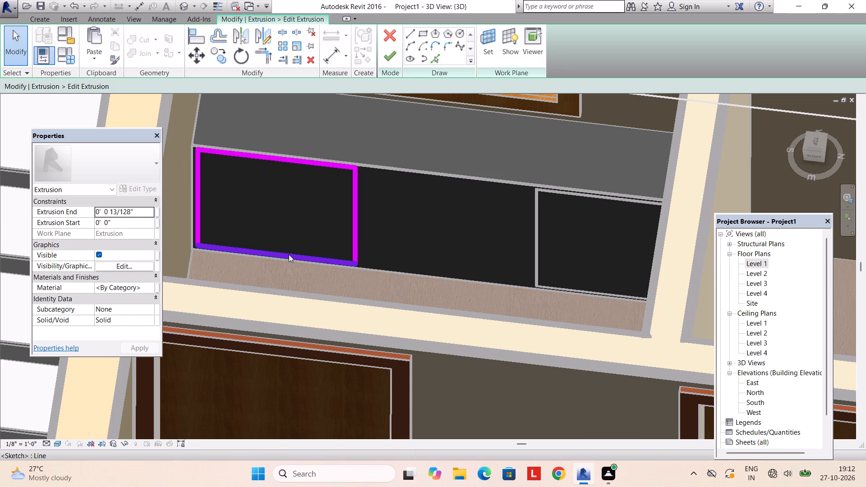
{"action": "left_click", "coordinate": [289, 254]}
{"action": "key", "text": "Up"}
{"action": "key", "text": "Up"}
{"action": "key", "text": "Up"}
{"action": "key", "text": "Up"}
{"action": "key", "text": "Up"}
{"action": "key", "text": "Up"}
{"action": "key", "text": "Up"}
{"action": "key", "text": "Up"}
{"action": "key", "text": "Up"}
{"action": "key", "text": "Up"}
{"action": "key", "text": "Up"}
{"action": "key", "text": "Up"}
{"action": "key", "text": "Up"}
{"action": "key", "text": "Up"}
{"action": "key", "text": "Up"}
{"action": "key", "text": "Up"}
{"action": "key", "text": "Up"}
{"action": "key", "text": "Up"}
{"action": "key", "text": "Up"}
{"action": "key", "text": "Up"}
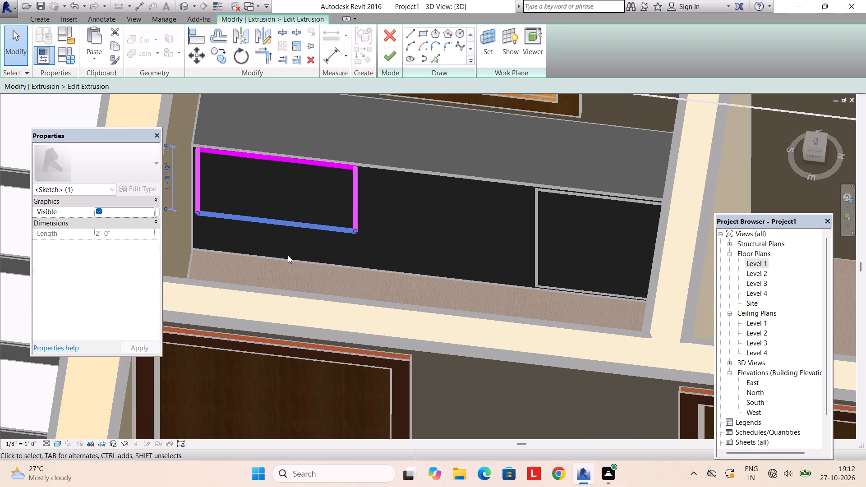
Set the raised bottom line's vertical dimension to 1.2' and finish the panel's sketch.
{"action": "left_click", "coordinate": [167, 170]}
{"action": "scroll", "coordinate": [167, 170], "scroll_direction": "down", "scroll_amount": 3}
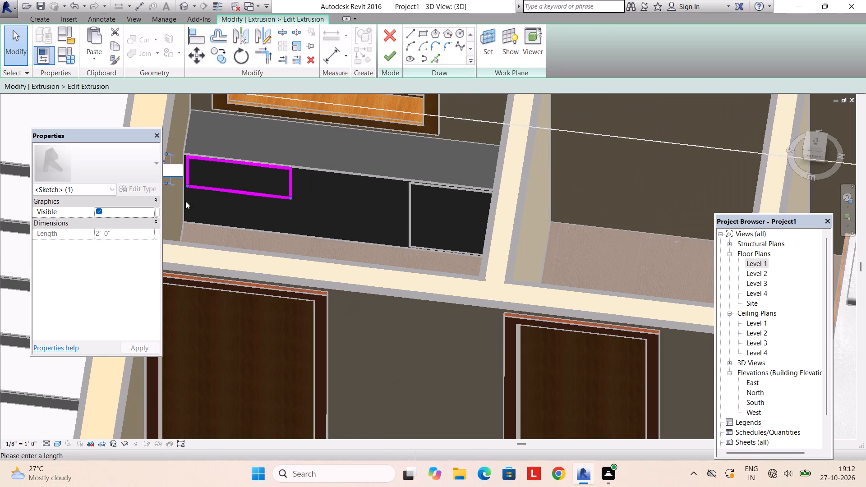
{"action": "middle_click_drag", "start_coordinate": [186, 203], "coordinate": [232, 208]}
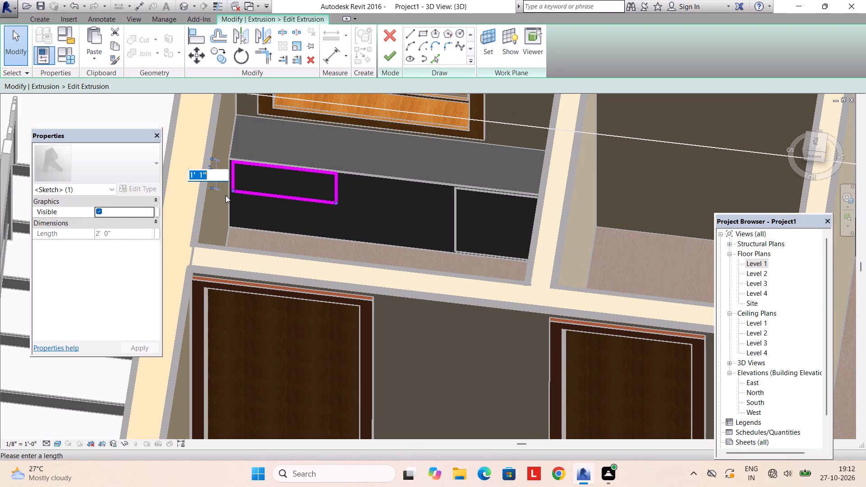
{"action": "type", "text": "1.2"}
{"action": "key", "text": "apostrophe"}
{"action": "key", "text": "Return"}
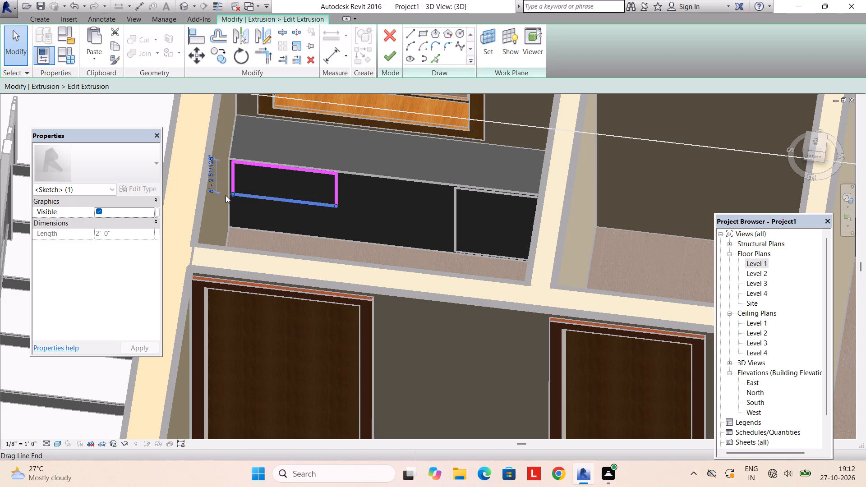
{"action": "key", "text": "Escape"}
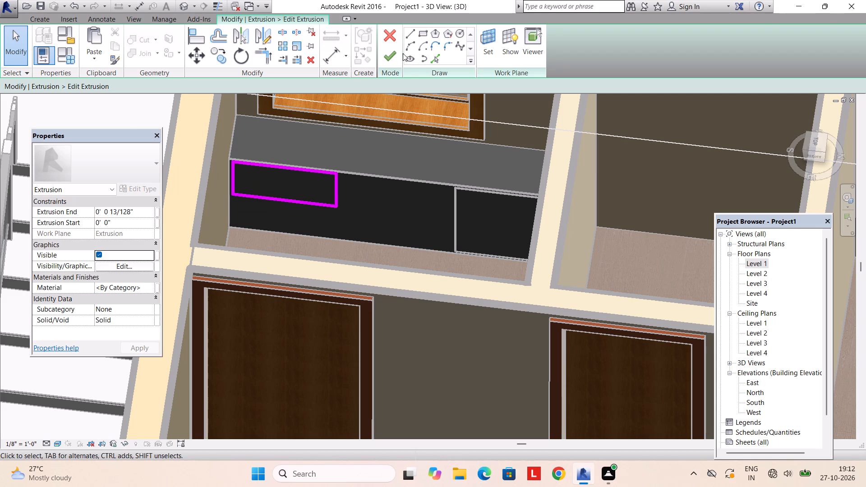
{"action": "left_click", "coordinate": [400, 55]}
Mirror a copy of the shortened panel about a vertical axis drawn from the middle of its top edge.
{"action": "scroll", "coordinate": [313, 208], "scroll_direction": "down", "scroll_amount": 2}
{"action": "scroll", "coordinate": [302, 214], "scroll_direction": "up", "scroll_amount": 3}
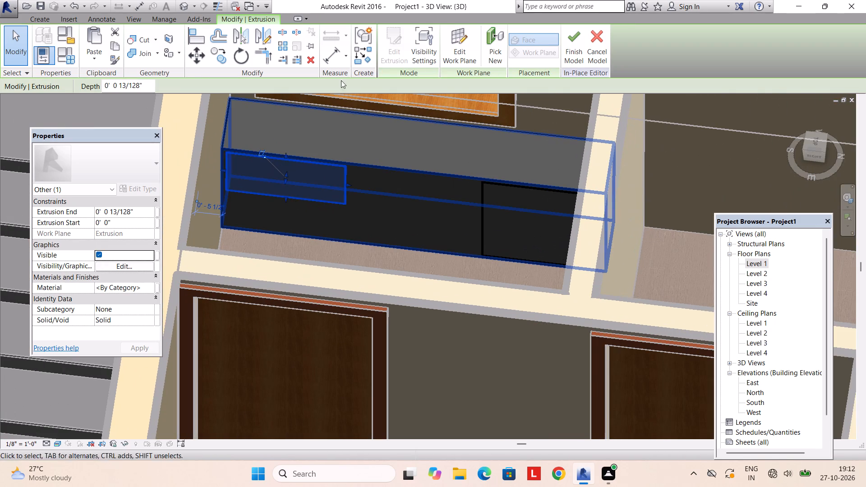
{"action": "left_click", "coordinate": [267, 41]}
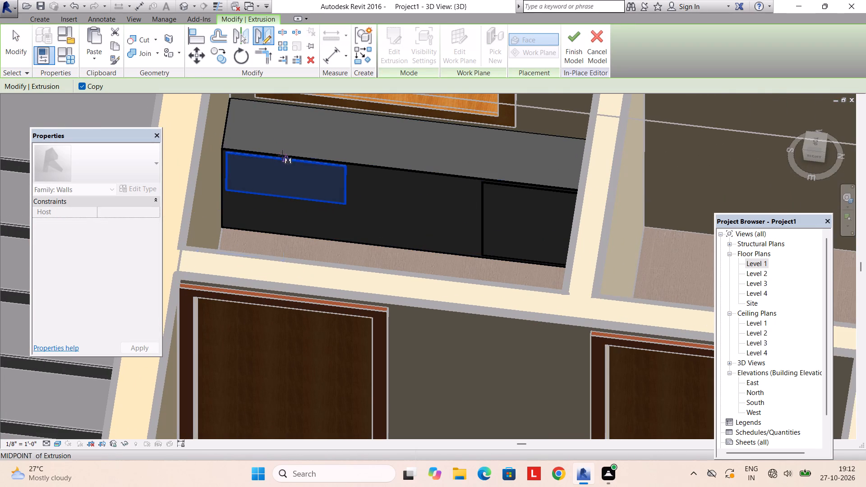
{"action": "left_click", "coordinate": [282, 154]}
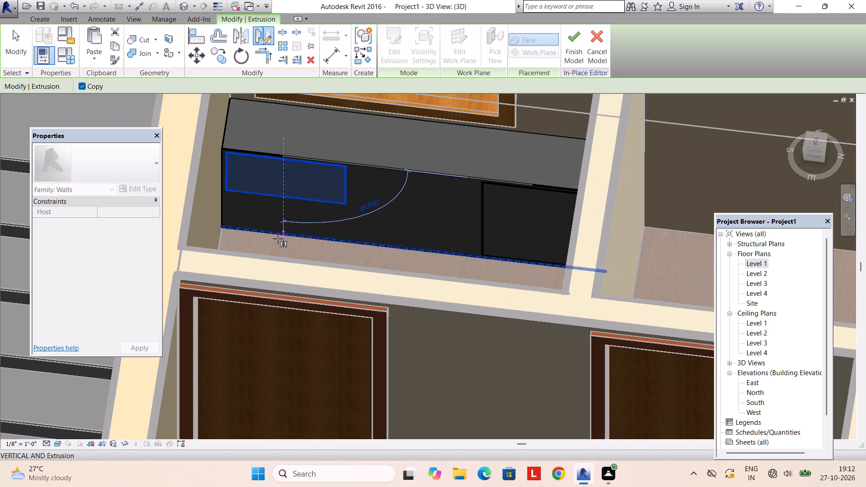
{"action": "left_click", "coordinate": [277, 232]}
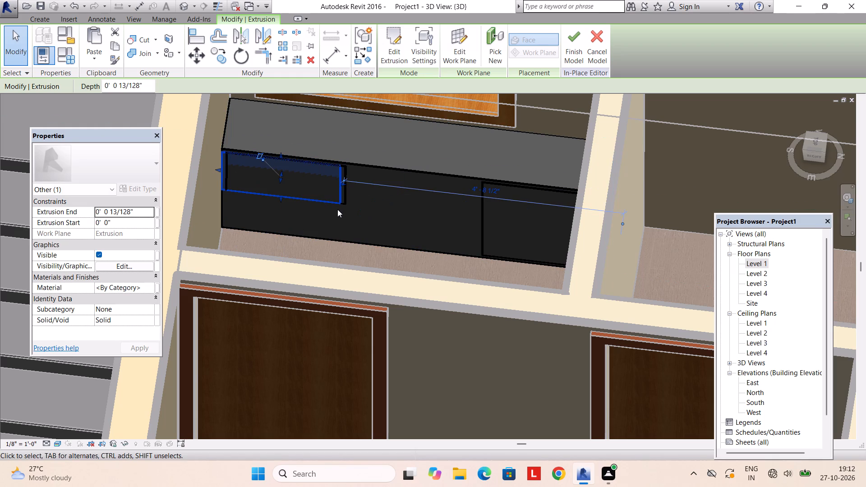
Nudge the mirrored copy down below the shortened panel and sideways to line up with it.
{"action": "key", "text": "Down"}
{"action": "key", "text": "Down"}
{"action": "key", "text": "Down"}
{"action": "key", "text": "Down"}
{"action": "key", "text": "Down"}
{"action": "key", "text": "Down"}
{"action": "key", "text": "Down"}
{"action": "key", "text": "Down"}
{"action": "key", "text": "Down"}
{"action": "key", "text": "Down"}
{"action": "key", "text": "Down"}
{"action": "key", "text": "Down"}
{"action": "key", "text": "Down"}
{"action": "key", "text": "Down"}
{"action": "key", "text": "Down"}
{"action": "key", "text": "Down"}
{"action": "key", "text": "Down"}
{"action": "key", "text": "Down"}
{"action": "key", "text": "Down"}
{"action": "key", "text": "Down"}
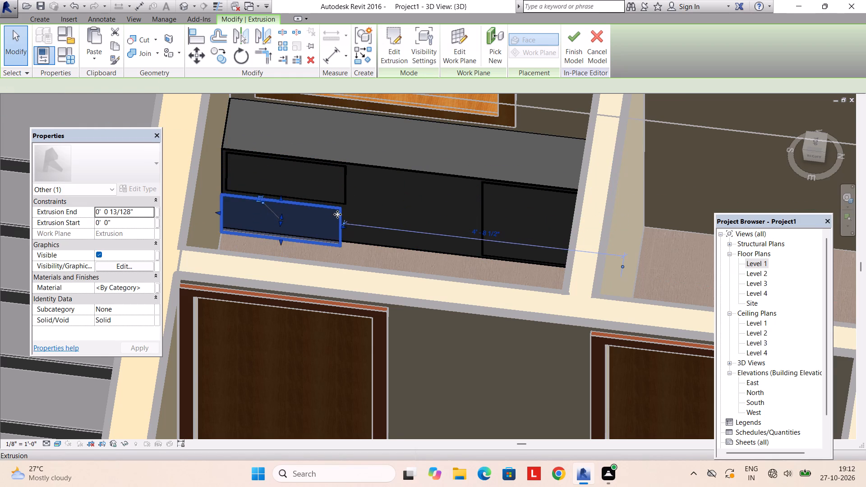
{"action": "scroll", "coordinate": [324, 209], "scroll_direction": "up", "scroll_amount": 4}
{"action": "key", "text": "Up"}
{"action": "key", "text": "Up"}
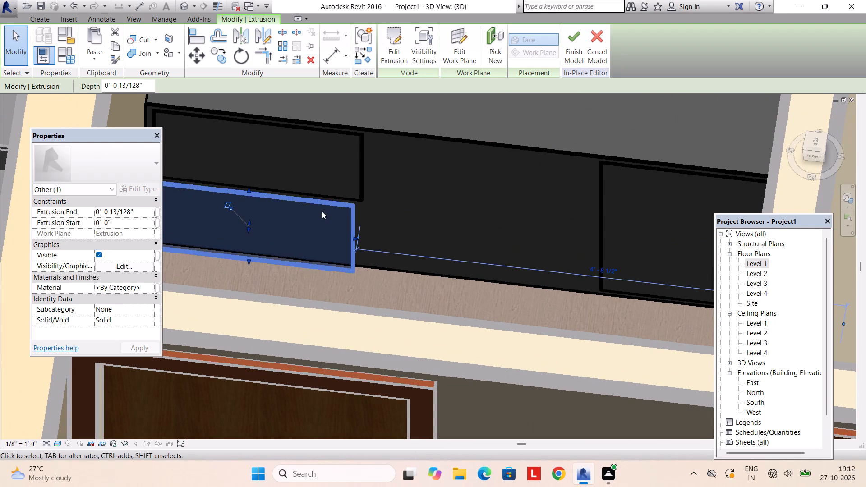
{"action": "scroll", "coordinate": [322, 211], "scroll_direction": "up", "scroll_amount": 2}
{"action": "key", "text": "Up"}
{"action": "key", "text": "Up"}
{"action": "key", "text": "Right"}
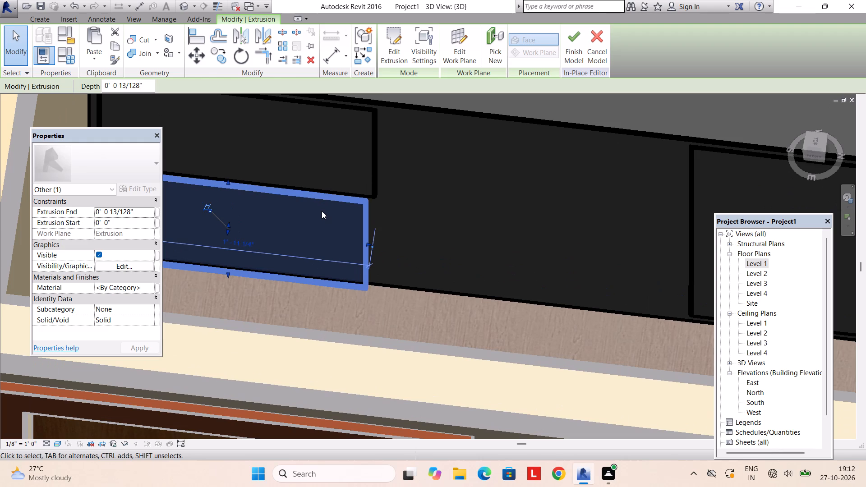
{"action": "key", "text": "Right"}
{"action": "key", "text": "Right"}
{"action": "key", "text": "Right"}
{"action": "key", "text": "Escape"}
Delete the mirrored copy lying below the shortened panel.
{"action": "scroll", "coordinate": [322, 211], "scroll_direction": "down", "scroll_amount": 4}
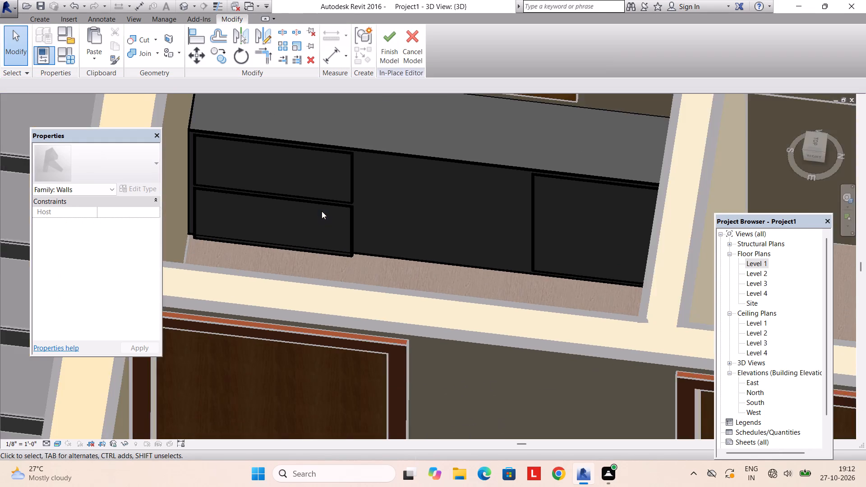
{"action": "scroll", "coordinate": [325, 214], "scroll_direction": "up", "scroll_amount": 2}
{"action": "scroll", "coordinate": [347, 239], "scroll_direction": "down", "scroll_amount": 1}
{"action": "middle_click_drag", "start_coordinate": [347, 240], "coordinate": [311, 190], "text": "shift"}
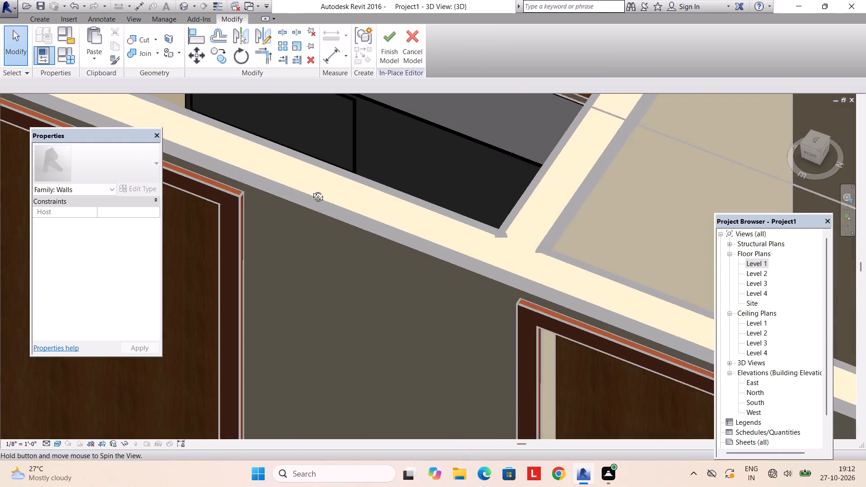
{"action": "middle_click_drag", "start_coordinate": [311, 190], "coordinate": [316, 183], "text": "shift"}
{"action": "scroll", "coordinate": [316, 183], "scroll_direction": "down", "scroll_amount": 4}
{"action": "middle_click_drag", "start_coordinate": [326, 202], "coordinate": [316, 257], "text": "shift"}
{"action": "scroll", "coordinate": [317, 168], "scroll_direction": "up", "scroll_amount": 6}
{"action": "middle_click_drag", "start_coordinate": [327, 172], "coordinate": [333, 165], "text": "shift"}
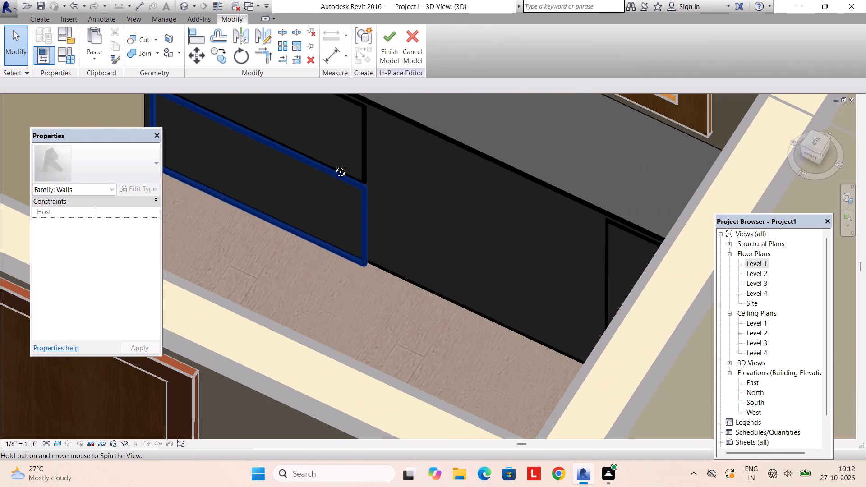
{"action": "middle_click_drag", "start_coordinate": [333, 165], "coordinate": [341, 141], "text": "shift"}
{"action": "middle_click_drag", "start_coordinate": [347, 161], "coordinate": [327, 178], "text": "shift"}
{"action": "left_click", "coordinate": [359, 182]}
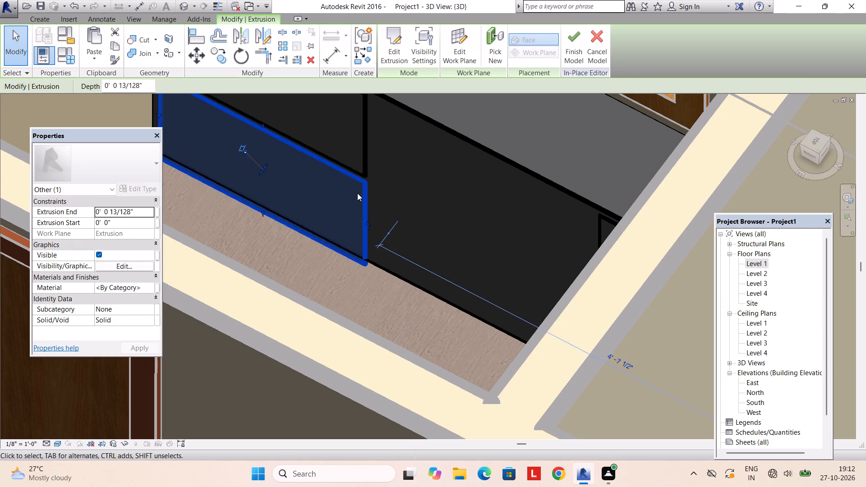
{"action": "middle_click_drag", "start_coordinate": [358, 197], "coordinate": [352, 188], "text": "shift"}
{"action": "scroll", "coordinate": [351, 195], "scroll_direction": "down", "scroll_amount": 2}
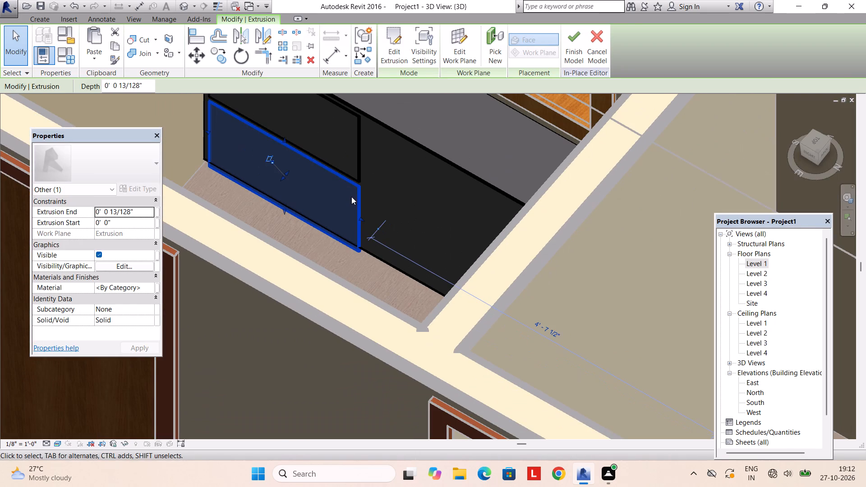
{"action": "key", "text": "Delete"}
Copy the shortened panel and paste it directly beneath the original, against the bottom edge of the block's front.
{"action": "scroll", "coordinate": [350, 202], "scroll_direction": "down", "scroll_amount": 3}
{"action": "middle_click_drag", "start_coordinate": [346, 199], "coordinate": [365, 195], "text": "shift"}
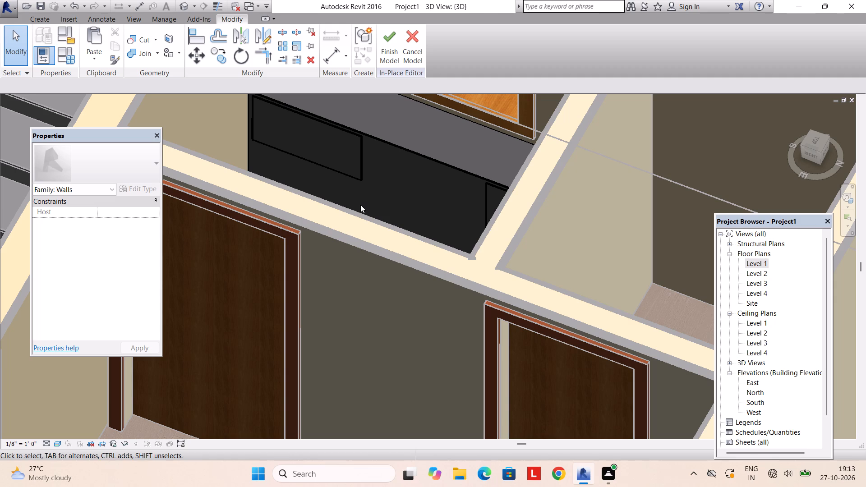
{"action": "middle_click_drag", "start_coordinate": [336, 200], "coordinate": [378, 202], "text": "shift"}
{"action": "scroll", "coordinate": [331, 154], "scroll_direction": "up", "scroll_amount": 2}
{"action": "middle_click_drag", "start_coordinate": [331, 154], "coordinate": [332, 188]}
{"action": "middle_click_drag", "start_coordinate": [332, 188], "coordinate": [330, 219], "text": "shift"}
{"action": "left_click", "coordinate": [332, 199]}
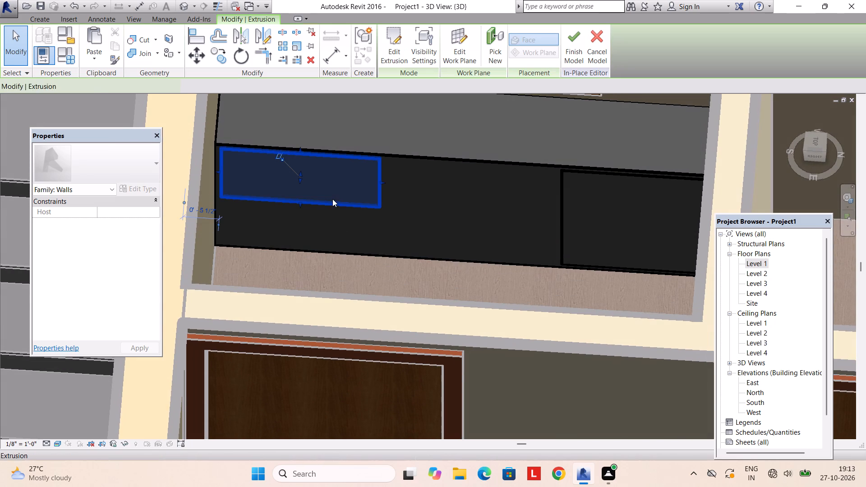
{"action": "key", "text": "ctrl+c"}
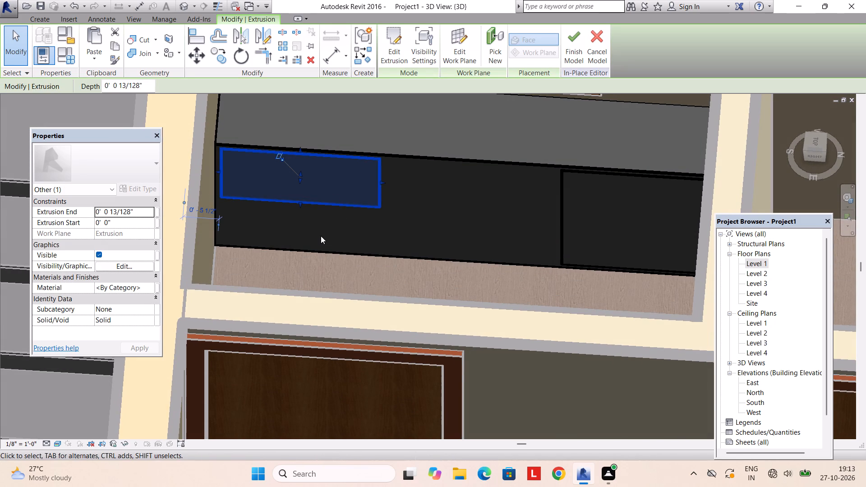
{"action": "key", "text": "Escape"}
{"action": "key", "text": "ctrl+v"}
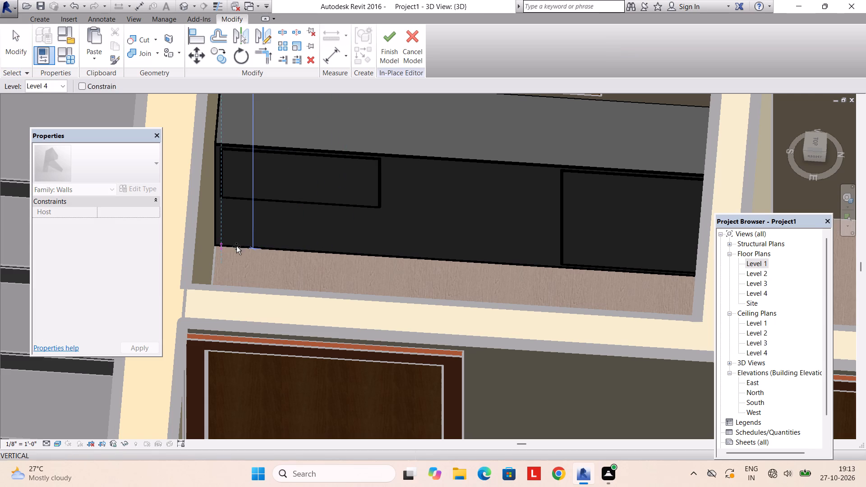
{"action": "left_click", "coordinate": [223, 250]}
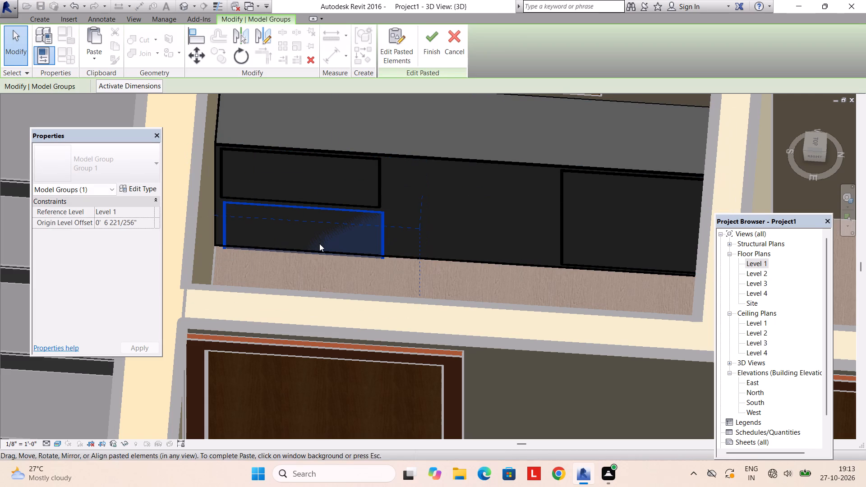
{"action": "key", "text": "Escape"}
Delete the pasted panel copy lying directly beneath the shortened panel on the block's front.
{"action": "scroll", "coordinate": [333, 233], "scroll_direction": "up", "scroll_amount": 4}
{"action": "scroll", "coordinate": [339, 227], "scroll_direction": "down", "scroll_amount": 3}
{"action": "scroll", "coordinate": [349, 227], "scroll_direction": "up", "scroll_amount": 4}
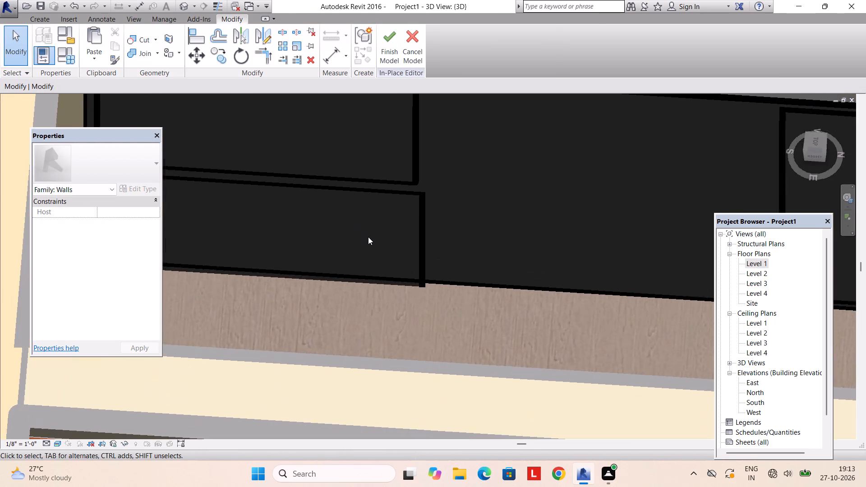
{"action": "scroll", "coordinate": [368, 236], "scroll_direction": "down", "scroll_amount": 3}
{"action": "middle_click_drag", "start_coordinate": [381, 248], "coordinate": [310, 225], "text": "shift"}
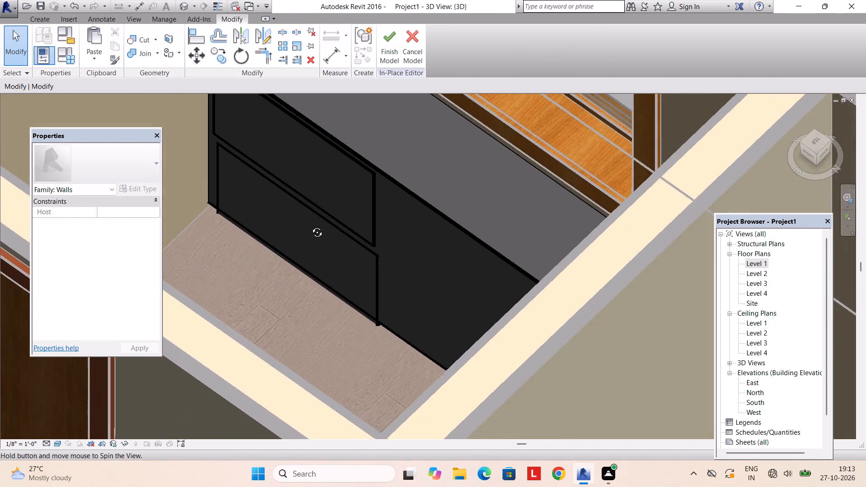
{"action": "middle_click_drag", "start_coordinate": [310, 225], "coordinate": [289, 228], "text": "shift"}
{"action": "left_click", "coordinate": [348, 257]}
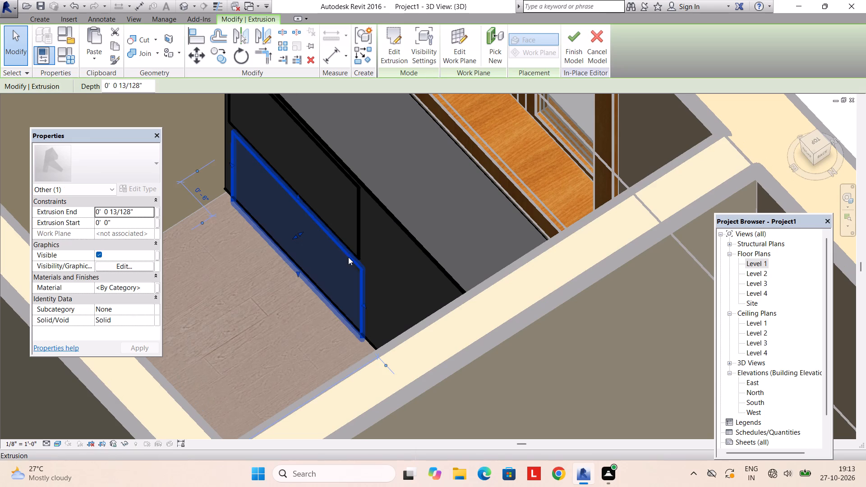
{"action": "key", "text": "Delete"}
{"action": "scroll", "coordinate": [343, 258], "scroll_direction": "down", "scroll_amount": 3}
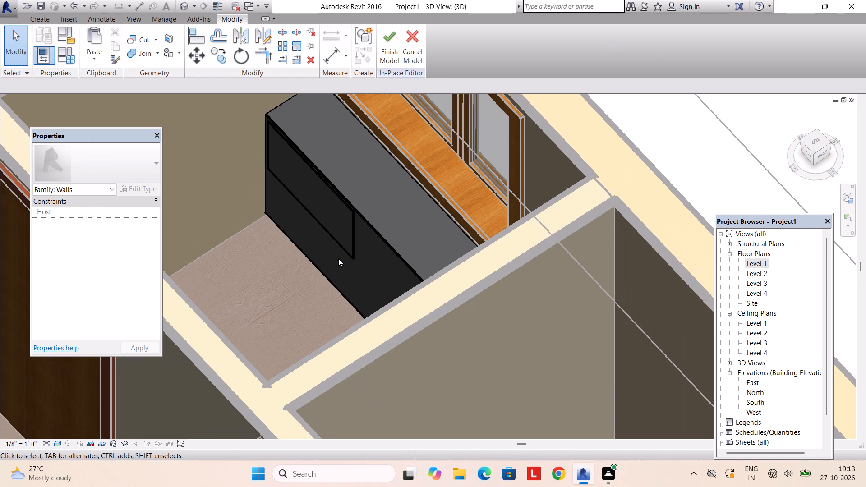
Set the block's front face as the work plane and start a new extrusion on it.
{"action": "middle_click_drag", "start_coordinate": [337, 258], "coordinate": [414, 234], "text": "shift"}
{"action": "middle_click_drag", "start_coordinate": [327, 236], "coordinate": [327, 298]}
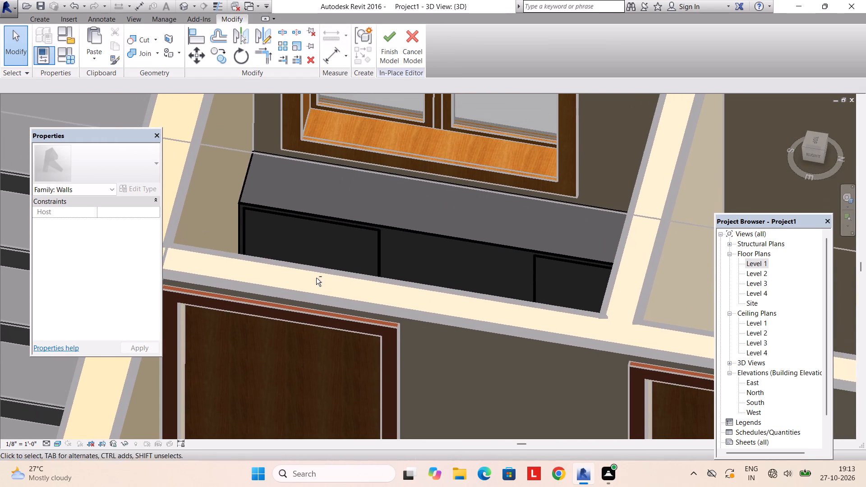
{"action": "middle_click_drag", "start_coordinate": [316, 278], "coordinate": [322, 320], "text": "shift"}
{"action": "middle_click_drag", "start_coordinate": [263, 295], "coordinate": [280, 290], "text": "shift"}
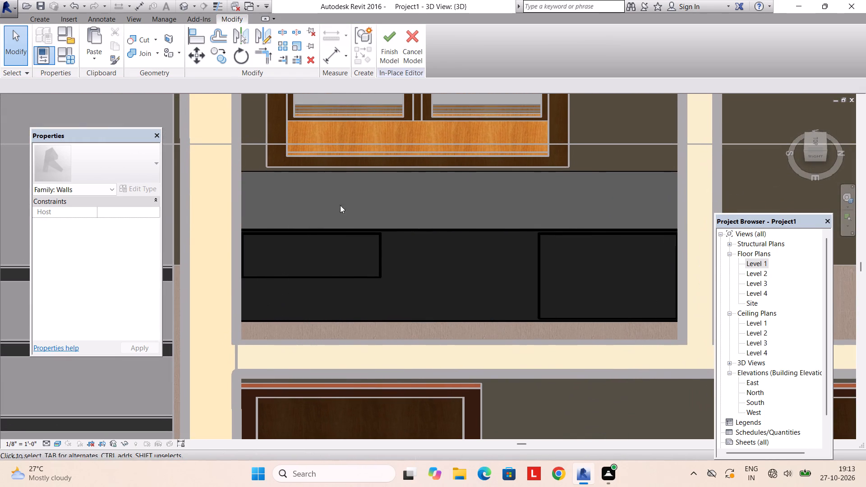
{"action": "left_click", "coordinate": [36, 22]}
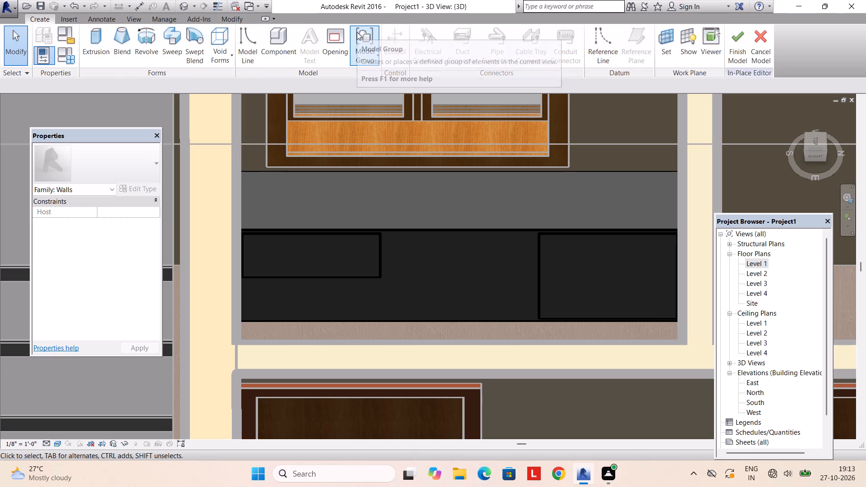
{"action": "left_click", "coordinate": [663, 45]}
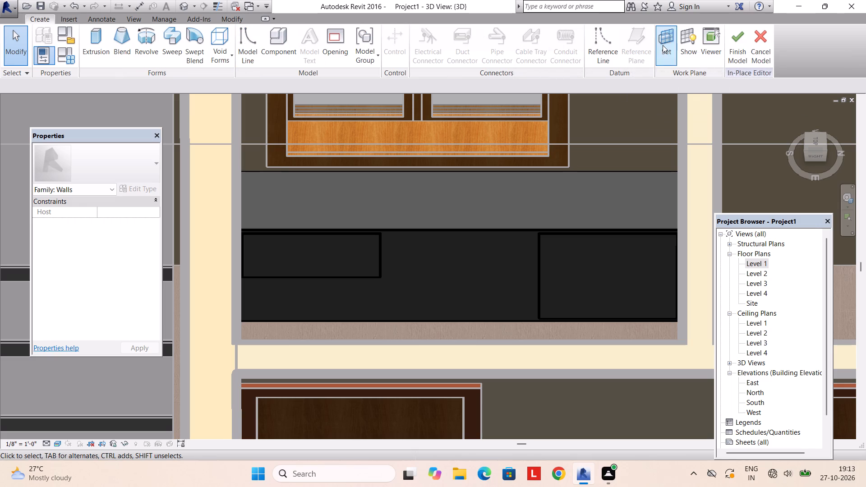
{"action": "left_click", "coordinate": [368, 250]}
{"action": "left_click", "coordinate": [391, 299]}
{"action": "scroll", "coordinate": [291, 317], "scroll_direction": "up", "scroll_amount": 1}
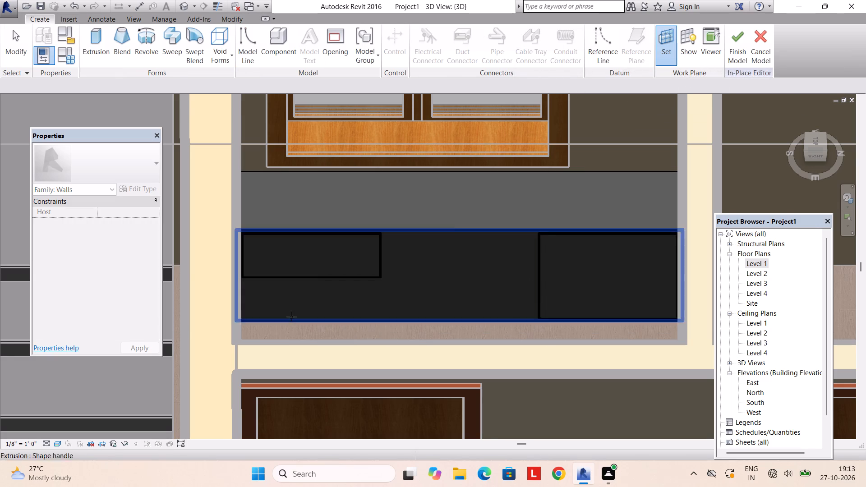
{"action": "middle_click_drag", "start_coordinate": [288, 315], "coordinate": [275, 319]}
{"action": "left_click", "coordinate": [231, 319]}
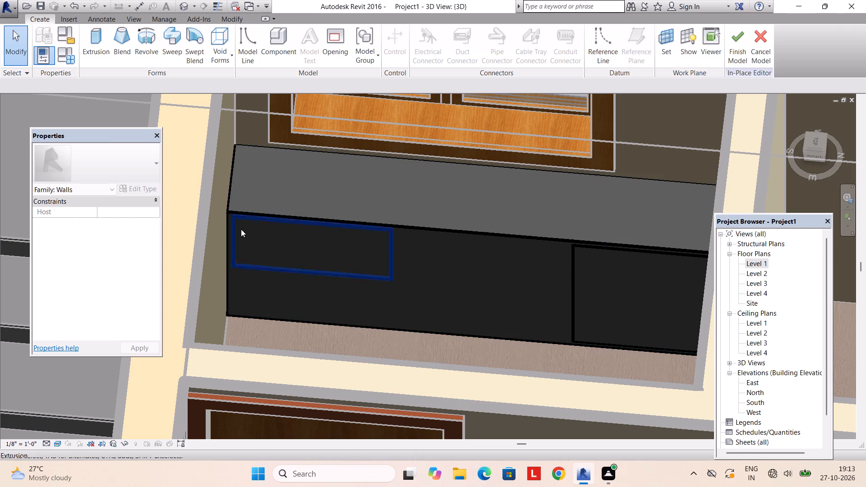
{"action": "left_click", "coordinate": [101, 49]}
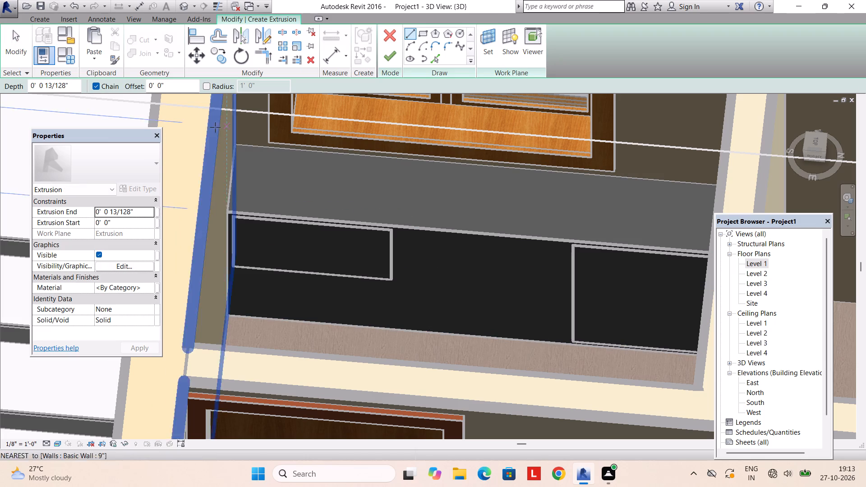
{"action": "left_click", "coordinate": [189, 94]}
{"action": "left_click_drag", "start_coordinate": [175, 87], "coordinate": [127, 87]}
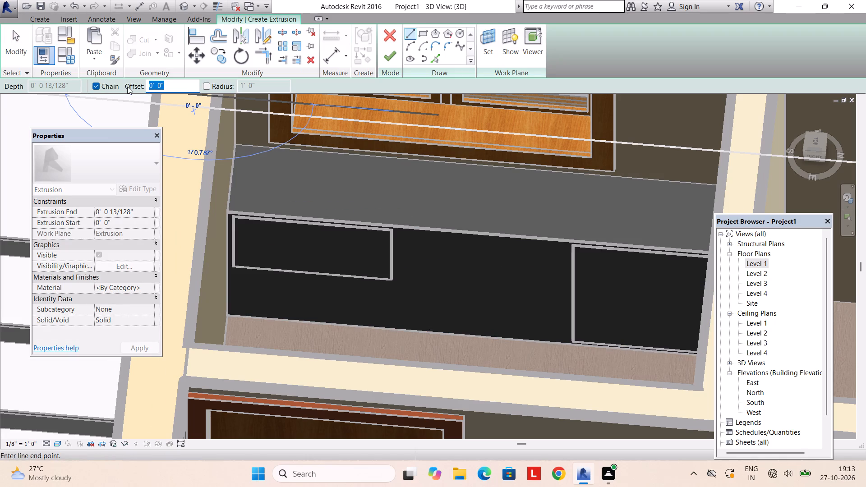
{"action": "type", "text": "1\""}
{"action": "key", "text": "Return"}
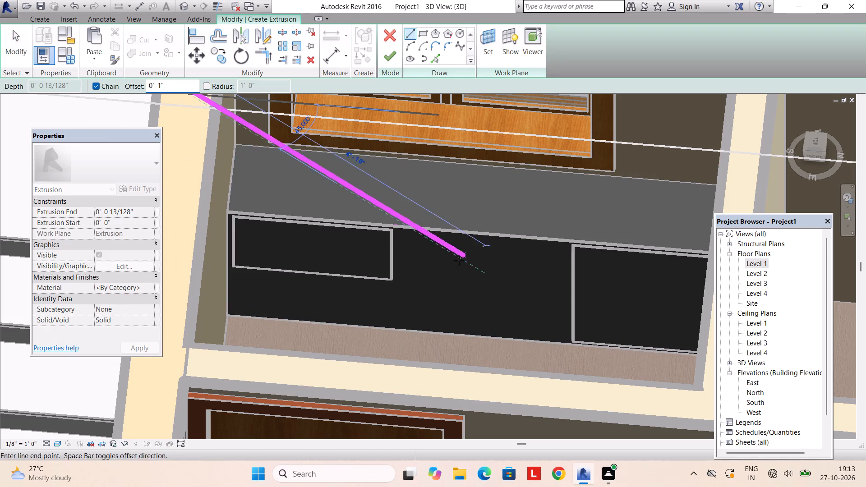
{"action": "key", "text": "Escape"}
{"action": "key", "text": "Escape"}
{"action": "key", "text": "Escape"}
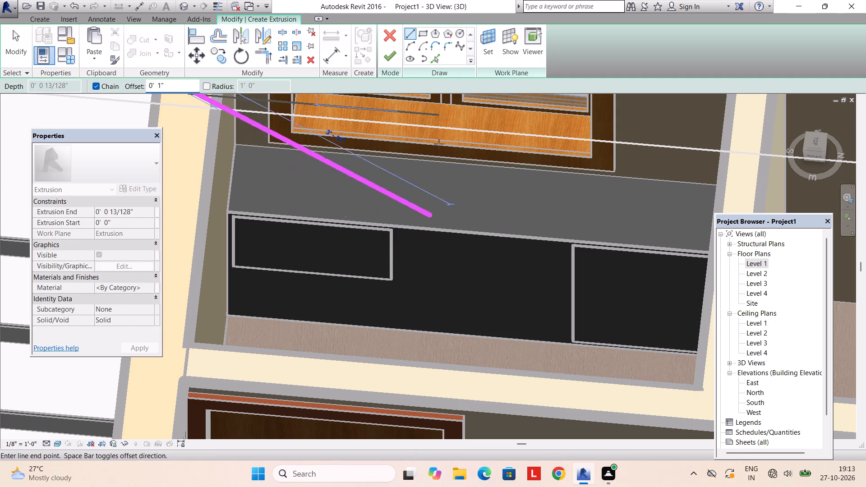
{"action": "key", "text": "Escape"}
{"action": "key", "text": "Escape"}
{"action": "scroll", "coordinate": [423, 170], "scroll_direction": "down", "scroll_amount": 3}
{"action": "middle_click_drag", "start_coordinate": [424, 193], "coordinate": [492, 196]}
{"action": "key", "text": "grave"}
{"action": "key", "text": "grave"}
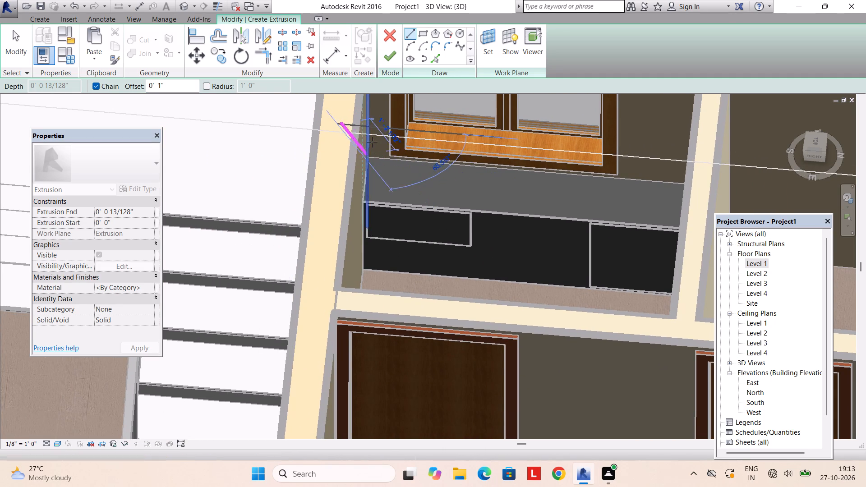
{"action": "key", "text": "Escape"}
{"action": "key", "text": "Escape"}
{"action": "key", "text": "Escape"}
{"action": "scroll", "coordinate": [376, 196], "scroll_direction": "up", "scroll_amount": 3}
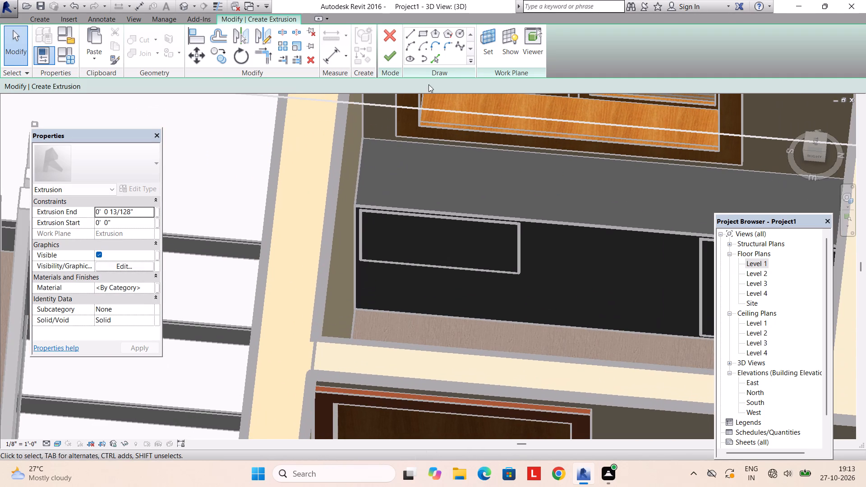
Extrude a rectangle with a 1" inward offset, 0' 0 13/128" deep, filling the front beneath the shortened panel.
{"action": "left_click", "coordinate": [419, 29]}
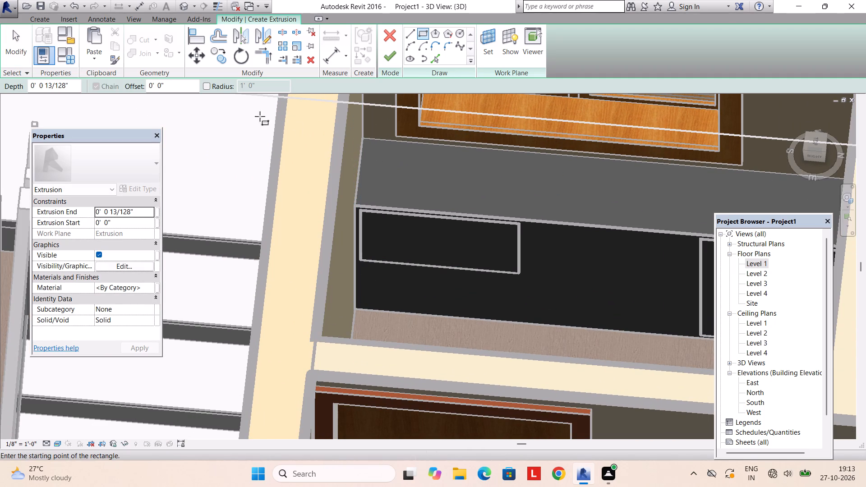
{"action": "left_click", "coordinate": [183, 87]}
{"action": "left_click_drag", "start_coordinate": [182, 87], "coordinate": [136, 87]}
{"action": "type", "text": "1\""}
{"action": "key", "text": "Return"}
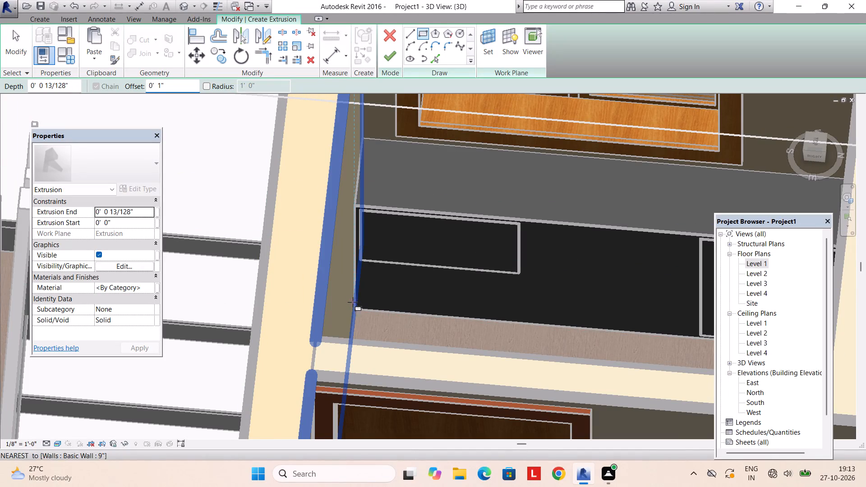
{"action": "scroll", "coordinate": [357, 306], "scroll_direction": "up", "scroll_amount": 6}
{"action": "left_click", "coordinate": [351, 312]}
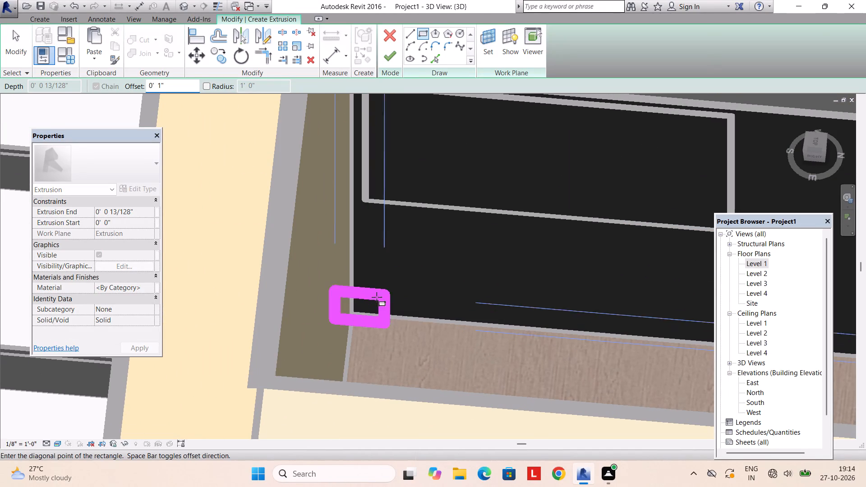
{"action": "key", "text": "space"}
{"action": "scroll", "coordinate": [527, 247], "scroll_direction": "up", "scroll_amount": 1}
{"action": "scroll", "coordinate": [617, 237], "scroll_direction": "down", "scroll_amount": 3}
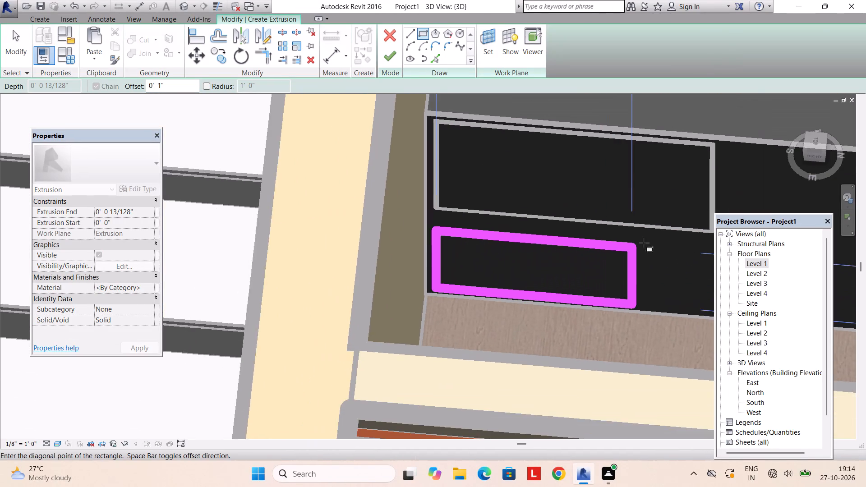
{"action": "middle_click_drag", "start_coordinate": [644, 243], "coordinate": [543, 226]}
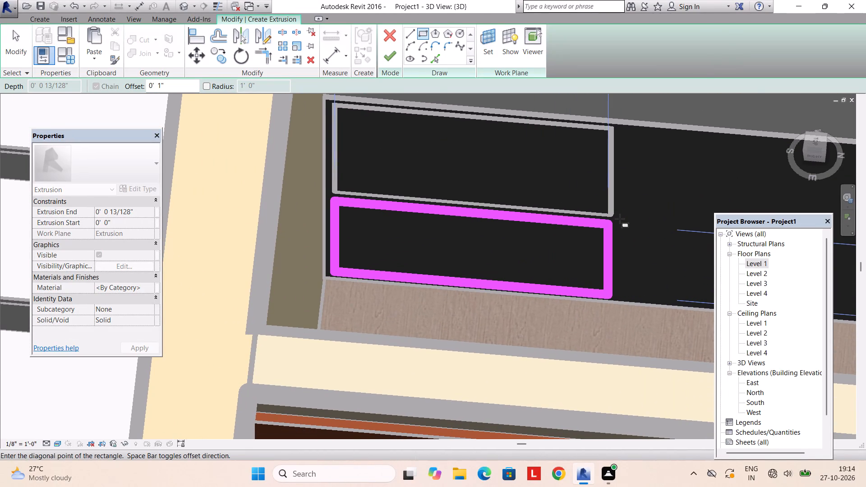
{"action": "scroll", "coordinate": [620, 219], "scroll_direction": "up", "scroll_amount": 4}
{"action": "left_click", "coordinate": [622, 219]}
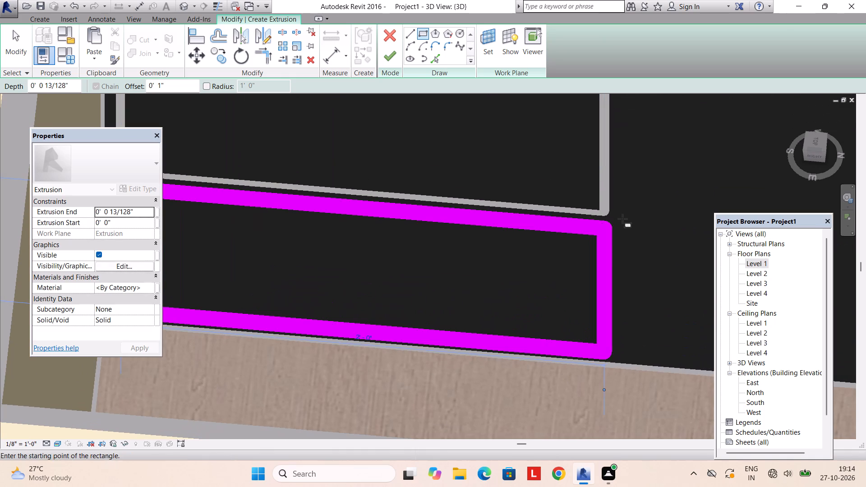
{"action": "left_click", "coordinate": [390, 57]}
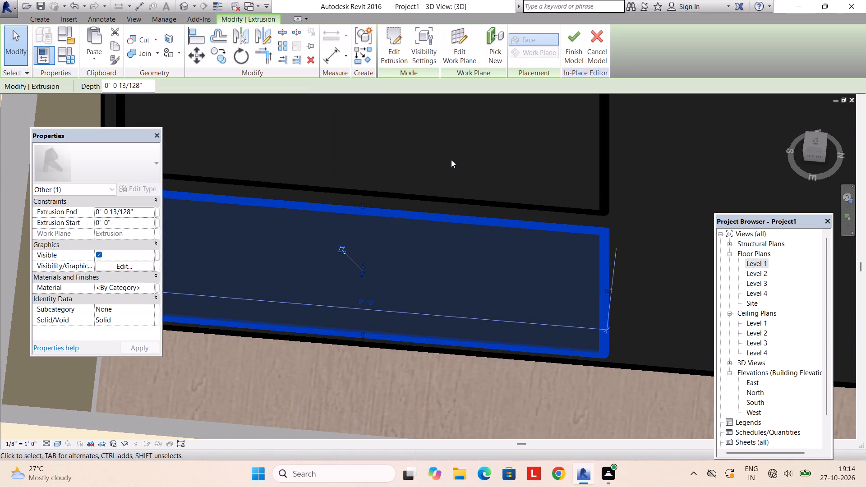
Nudge the new lower panel slightly up towards the shortened panel.
{"action": "key", "text": "Escape"}
{"action": "scroll", "coordinate": [472, 190], "scroll_direction": "down", "scroll_amount": 4}
{"action": "scroll", "coordinate": [471, 259], "scroll_direction": "up", "scroll_amount": 3}
{"action": "left_click", "coordinate": [434, 180]}
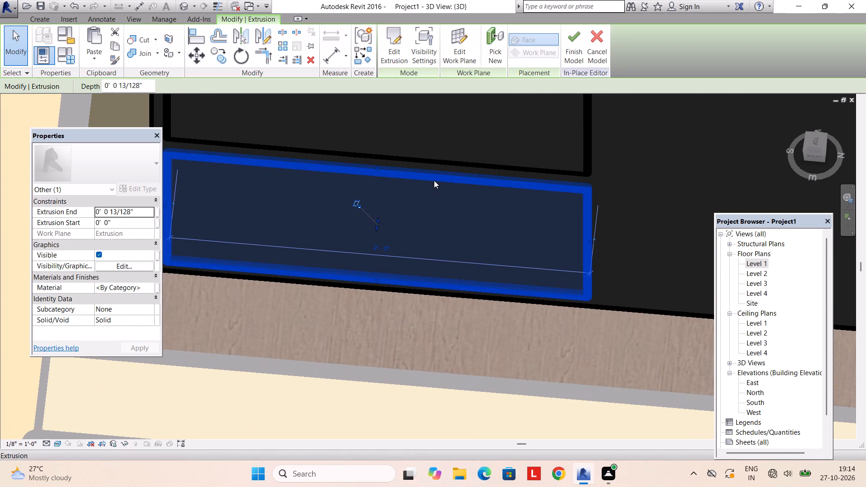
{"action": "key", "text": "Up"}
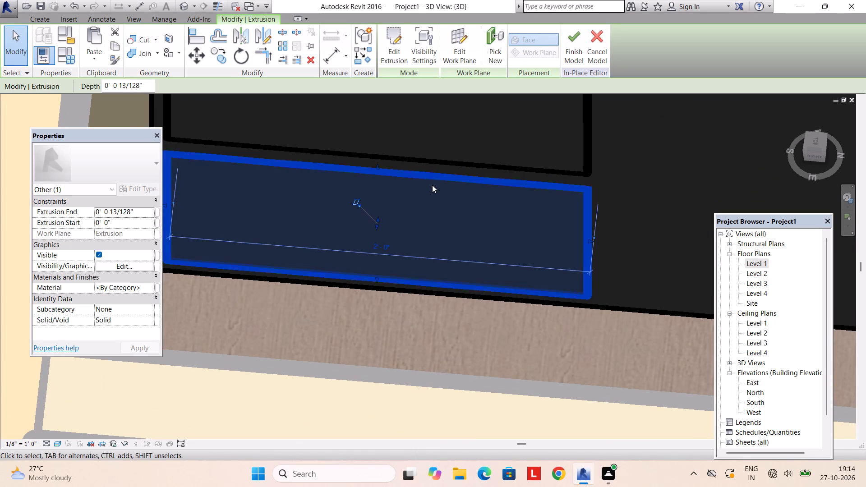
{"action": "key", "text": "Escape"}
Delete the full-height panel at the opposite end of the block's front from the two stacked panels.
{"action": "scroll", "coordinate": [419, 188], "scroll_direction": "down", "scroll_amount": 3}
{"action": "middle_click_drag", "start_coordinate": [435, 207], "coordinate": [439, 170]}
{"action": "scroll", "coordinate": [439, 181], "scroll_direction": "down", "scroll_amount": 7}
{"action": "middle_click_drag", "start_coordinate": [437, 189], "coordinate": [433, 202], "text": "shift"}
{"action": "scroll", "coordinate": [433, 200], "scroll_direction": "down", "scroll_amount": 1}
{"action": "scroll", "coordinate": [433, 196], "scroll_direction": "up", "scroll_amount": 2}
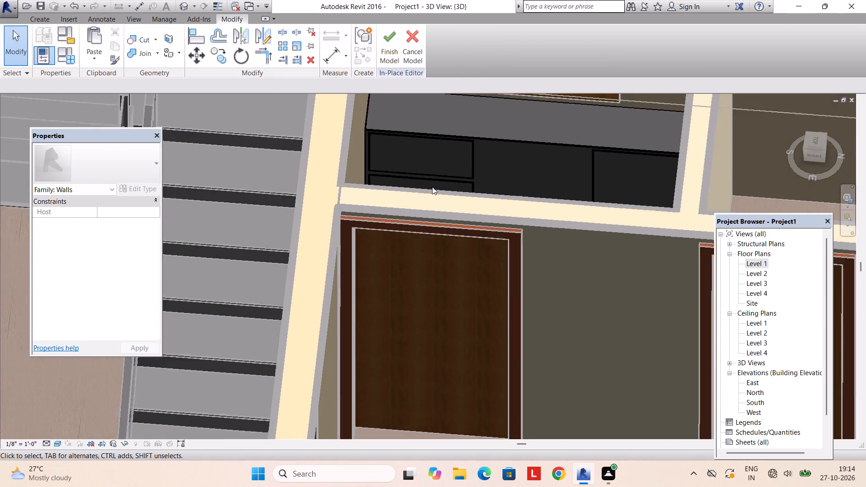
{"action": "scroll", "coordinate": [432, 187], "scroll_direction": "up", "scroll_amount": 5}
{"action": "scroll", "coordinate": [432, 170], "scroll_direction": "down", "scroll_amount": 3}
{"action": "middle_click_drag", "start_coordinate": [419, 183], "coordinate": [415, 264]}
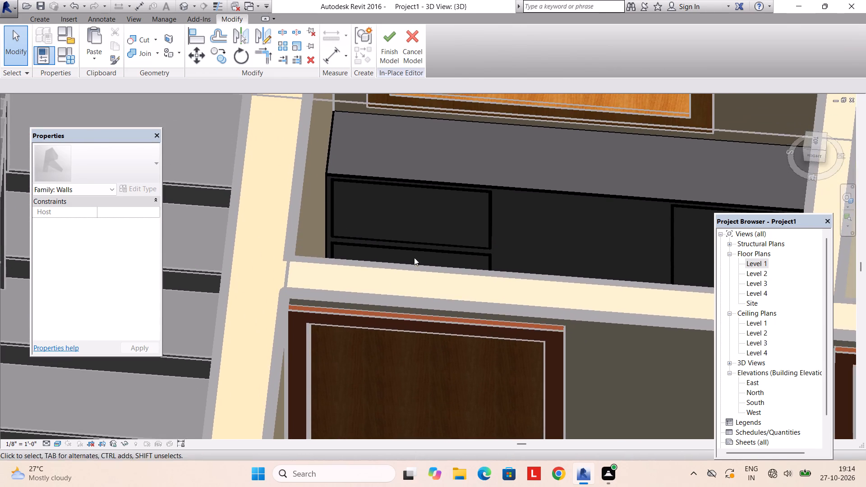
{"action": "middle_click_drag", "start_coordinate": [414, 257], "coordinate": [449, 248], "text": "shift"}
{"action": "scroll", "coordinate": [454, 225], "scroll_direction": "down", "scroll_amount": 4}
{"action": "middle_click_drag", "start_coordinate": [453, 221], "coordinate": [416, 266], "text": "shift"}
{"action": "left_click", "coordinate": [576, 233]}
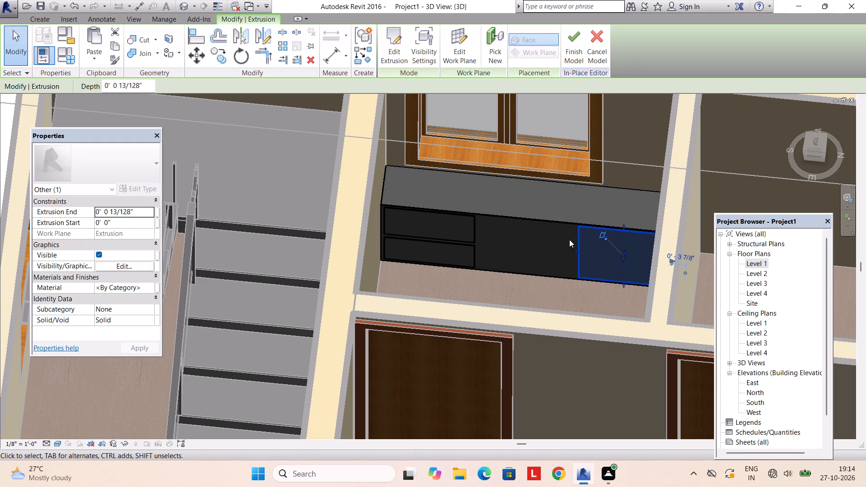
{"action": "key", "text": "Delete"}
Mirror a copy of the two stacked panels about a vertical axis drawn on the block's front just beyond their inner ends.
{"action": "left_click", "coordinate": [428, 211]}
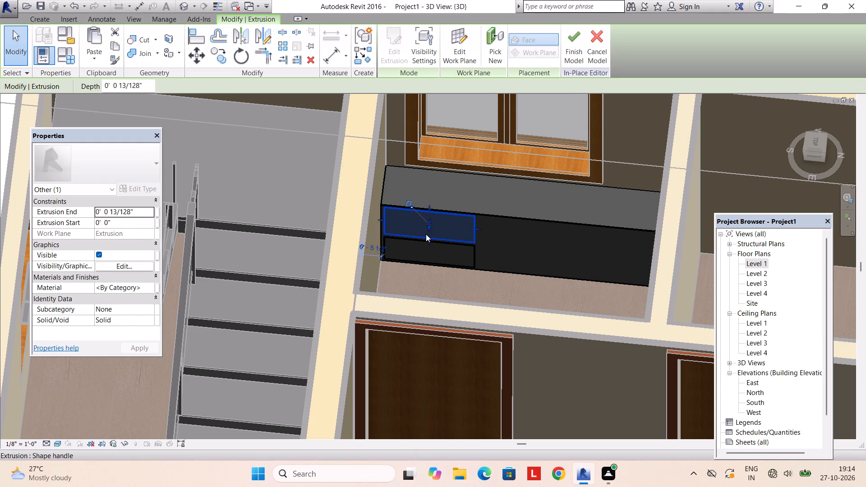
{"action": "left_click", "coordinate": [430, 242], "text": "ctrl"}
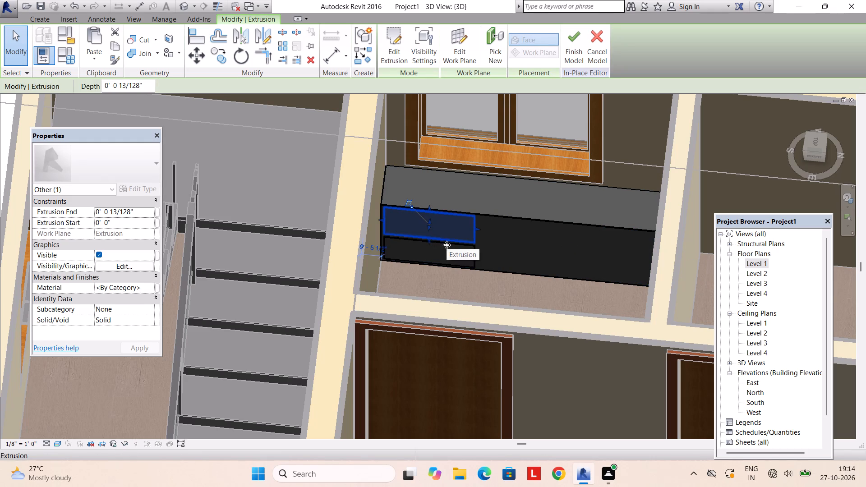
{"action": "left_click", "coordinate": [447, 246], "text": "ctrl"}
{"action": "left_click", "coordinate": [269, 42]}
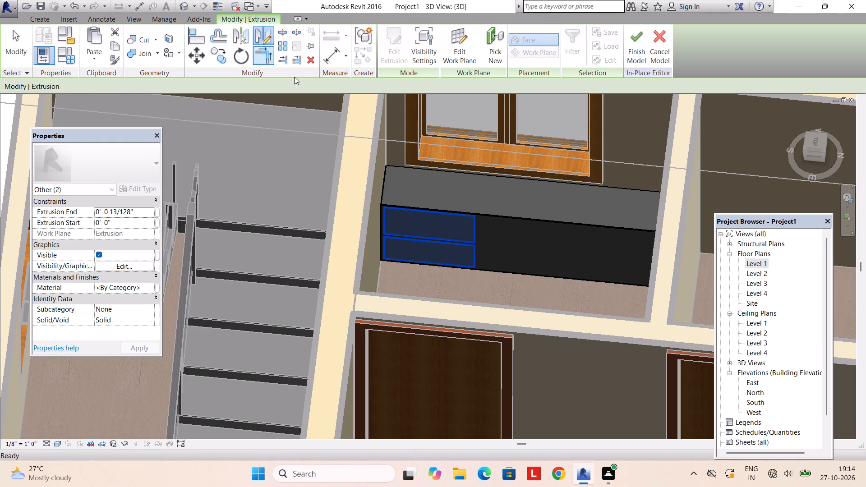
{"action": "left_click", "coordinate": [491, 214]}
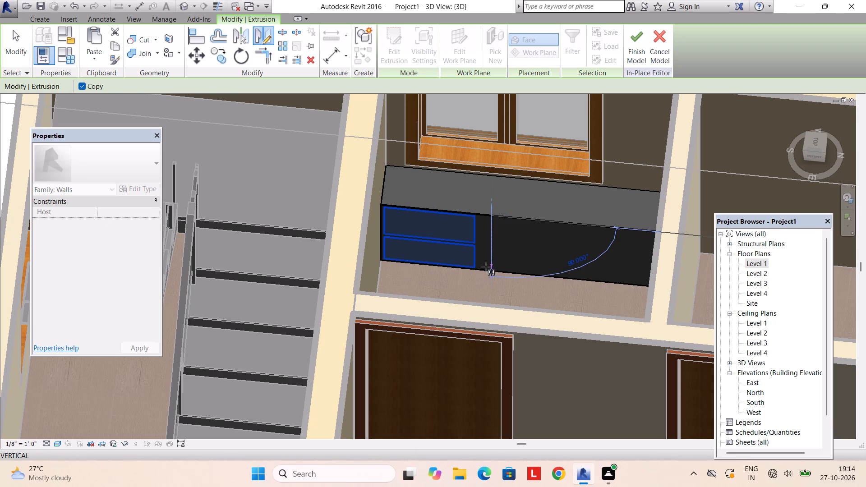
{"action": "left_click", "coordinate": [486, 270]}
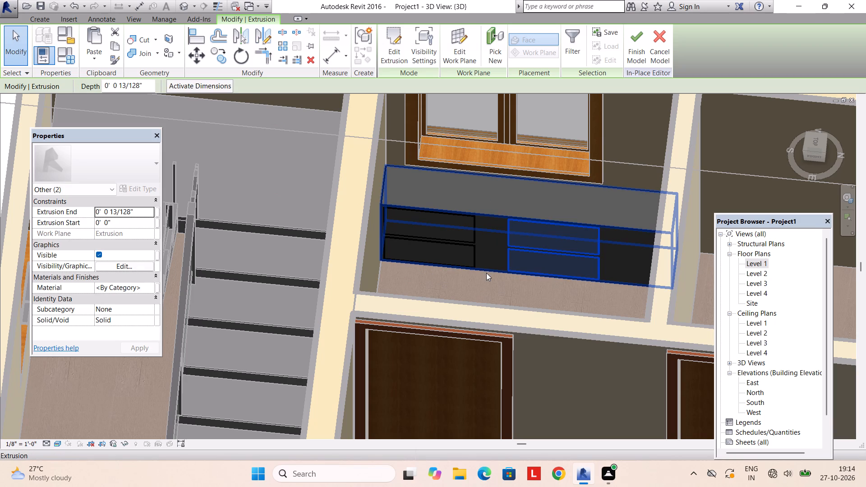
{"action": "key", "text": "Escape"}
Nudge the mirrored pair of stacked panels along the block's front to its far end, leaving a narrow margin at the edge.
{"action": "scroll", "coordinate": [522, 261], "scroll_direction": "down", "scroll_amount": 1}
{"action": "scroll", "coordinate": [524, 257], "scroll_direction": "up", "scroll_amount": 5}
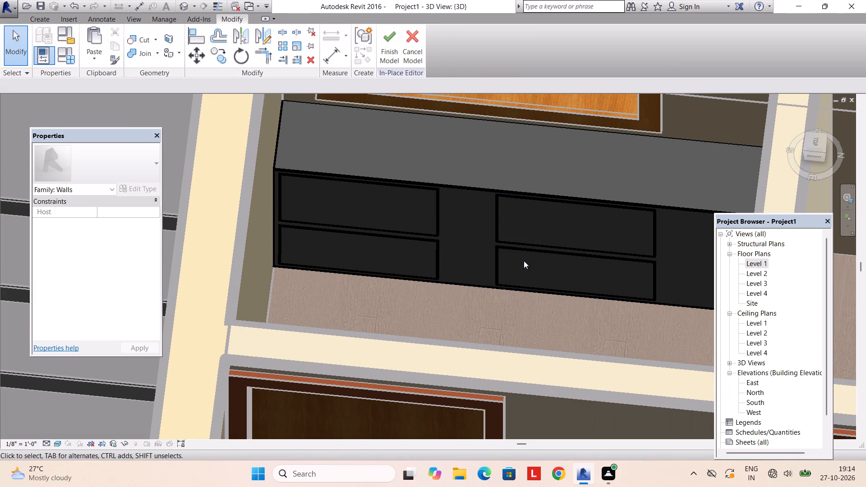
{"action": "middle_click_drag", "start_coordinate": [519, 262], "coordinate": [536, 258], "text": "shift"}
{"action": "left_click", "coordinate": [544, 230]}
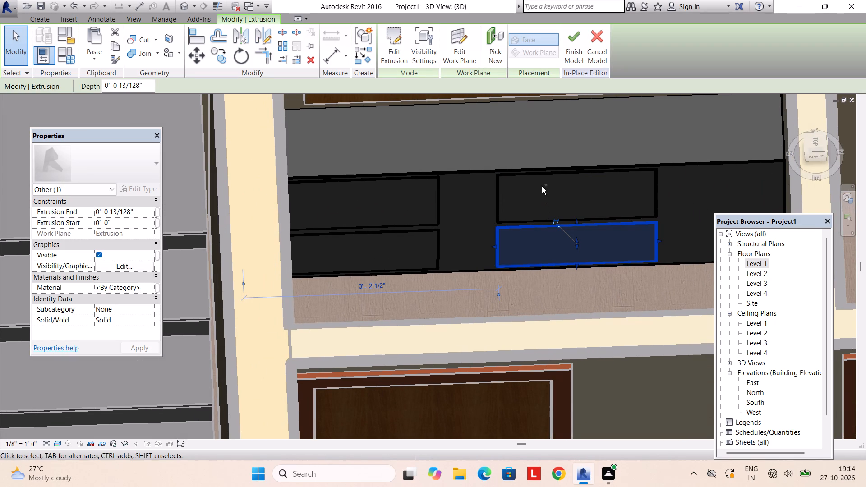
{"action": "left_click", "coordinate": [539, 179], "text": "ctrl"}
{"action": "left_click", "coordinate": [539, 175], "text": "ctrl"}
{"action": "scroll", "coordinate": [562, 221], "scroll_direction": "down", "scroll_amount": 4}
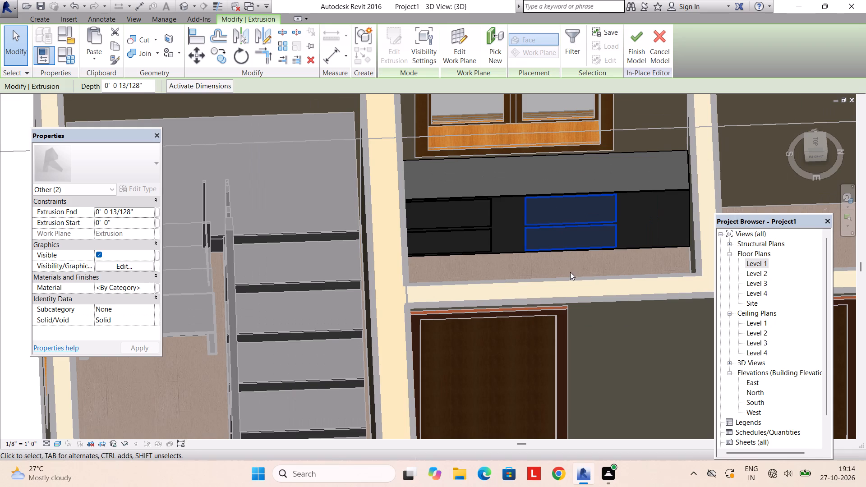
{"action": "key", "text": "Right"}
{"action": "key", "text": "Right"}
{"action": "key", "text": "Right"}
{"action": "key", "text": "Right"}
{"action": "key", "text": "Right"}
{"action": "key", "text": "Right"}
{"action": "key", "text": "Right"}
{"action": "key", "text": "Right"}
{"action": "key", "text": "Right"}
{"action": "key", "text": "Right"}
{"action": "key", "text": "Right"}
{"action": "key", "text": "Right"}
{"action": "key", "text": "Right"}
{"action": "key", "text": "Right"}
{"action": "key", "text": "Right"}
{"action": "key", "text": "Right"}
{"action": "key", "text": "Right"}
{"action": "key", "text": "Right"}
{"action": "key", "text": "Right"}
{"action": "key", "text": "Right"}
{"action": "scroll", "coordinate": [639, 221], "scroll_direction": "up", "scroll_amount": 6}
{"action": "middle_click_drag", "start_coordinate": [673, 209], "coordinate": [642, 215]}
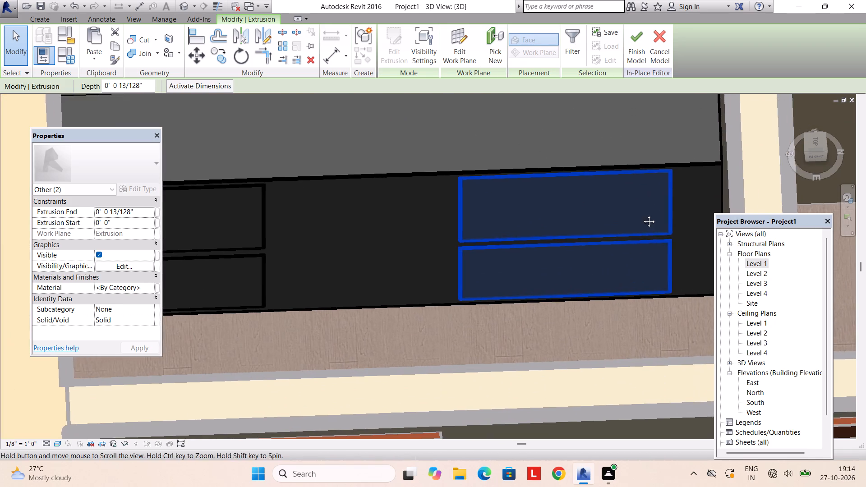
{"action": "middle_click_drag", "start_coordinate": [642, 215], "coordinate": [568, 216]}
{"action": "key", "text": "Right"}
{"action": "key", "text": "Right"}
{"action": "key", "text": "Right"}
{"action": "key", "text": "Right"}
{"action": "key", "text": "Right"}
{"action": "key", "text": "Right"}
{"action": "key", "text": "Right"}
{"action": "key", "text": "Right"}
{"action": "key", "text": "Right"}
{"action": "key", "text": "Right"}
{"action": "key", "text": "Right"}
{"action": "key", "text": "Right"}
{"action": "key", "text": "Right"}
{"action": "key", "text": "Right"}
{"action": "key", "text": "Right"}
{"action": "key", "text": "Right"}
{"action": "key", "text": "Right"}
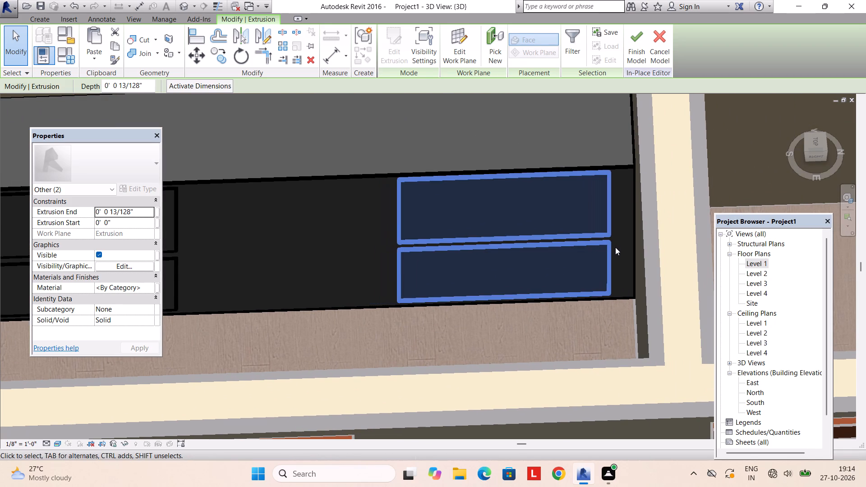
{"action": "key", "text": "Right"}
{"action": "scroll", "coordinate": [624, 248], "scroll_direction": "up", "scroll_amount": 2}
{"action": "key", "text": "Right"}
{"action": "key", "text": "Right"}
{"action": "key", "text": "Right"}
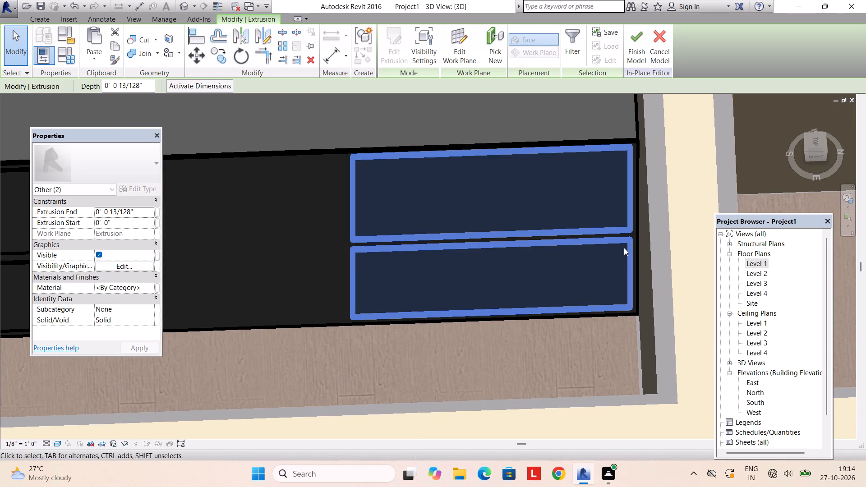
{"action": "key", "text": "Left"}
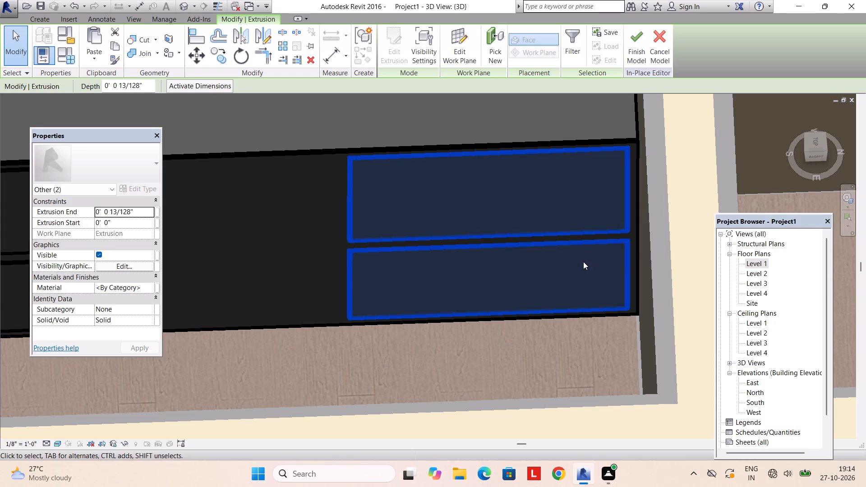
{"action": "key", "text": "Escape"}
Finish the in-place model of the block with its two pairs of stacked front panels.
{"action": "scroll", "coordinate": [465, 247], "scroll_direction": "down", "scroll_amount": 8}
{"action": "scroll", "coordinate": [279, 220], "scroll_direction": "up", "scroll_amount": 2}
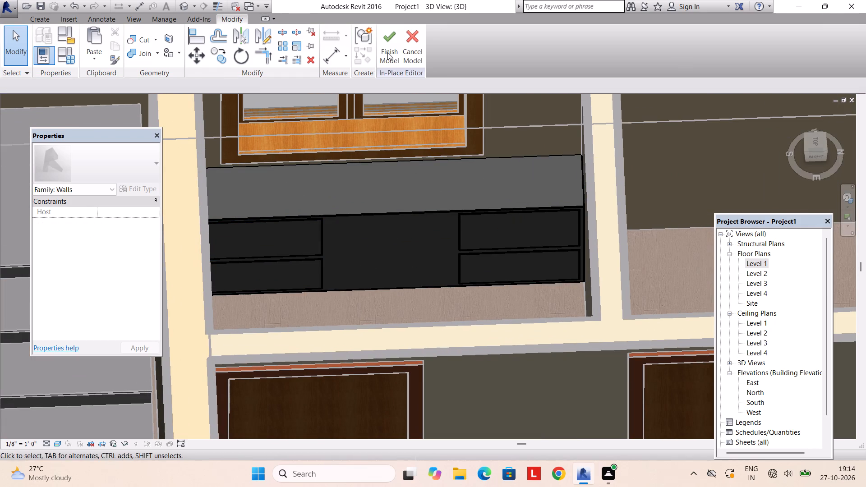
{"action": "left_click", "coordinate": [391, 50]}
Examine the finished block and its front panels beneath the window from several angles.
{"action": "scroll", "coordinate": [378, 271], "scroll_direction": "down", "scroll_amount": 2}
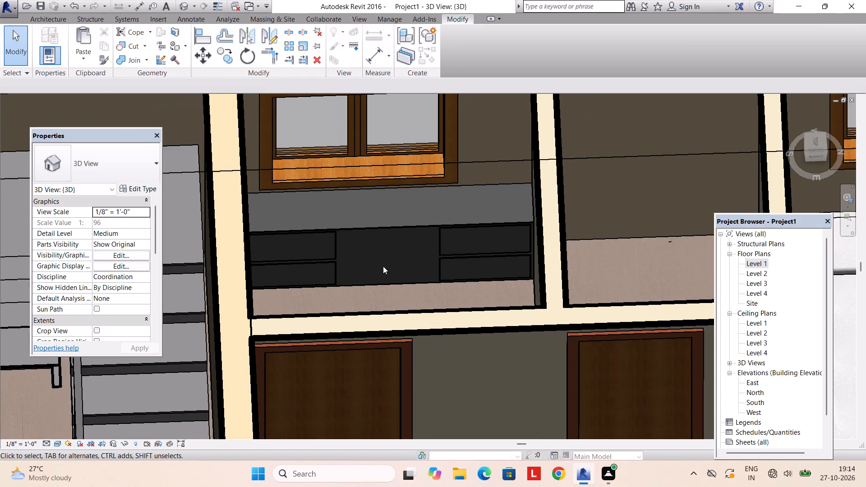
{"action": "middle_click_drag", "start_coordinate": [384, 266], "coordinate": [364, 230], "text": "shift"}
{"action": "scroll", "coordinate": [364, 230], "scroll_direction": "up", "scroll_amount": 3}
{"action": "middle_click_drag", "start_coordinate": [362, 233], "coordinate": [403, 294], "text": "shift"}
{"action": "scroll", "coordinate": [409, 277], "scroll_direction": "down", "scroll_amount": 5}
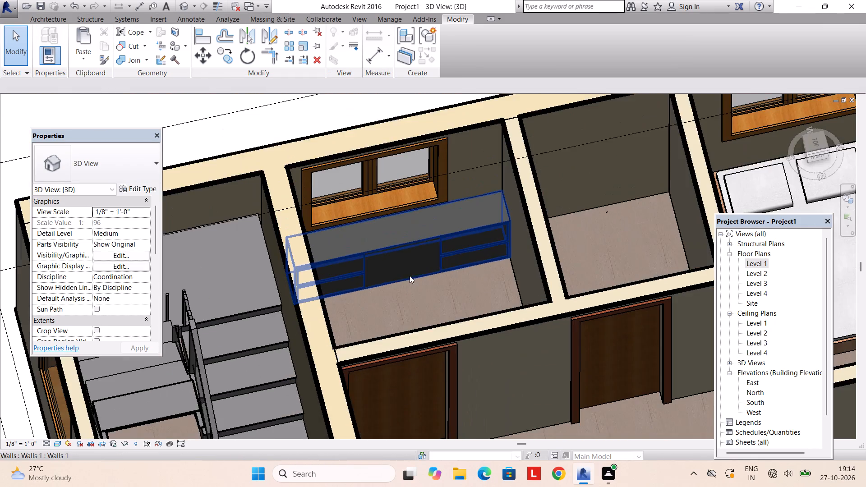
{"action": "middle_click_drag", "start_coordinate": [409, 275], "coordinate": [358, 249], "text": "shift"}
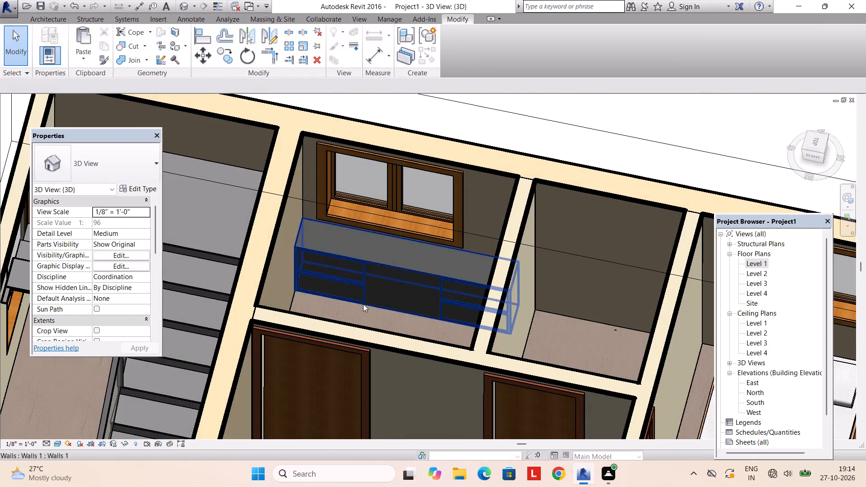
{"action": "middle_click_drag", "start_coordinate": [371, 294], "coordinate": [382, 267], "text": "shift"}
{"action": "middle_click_drag", "start_coordinate": [388, 261], "coordinate": [421, 271], "text": "shift"}
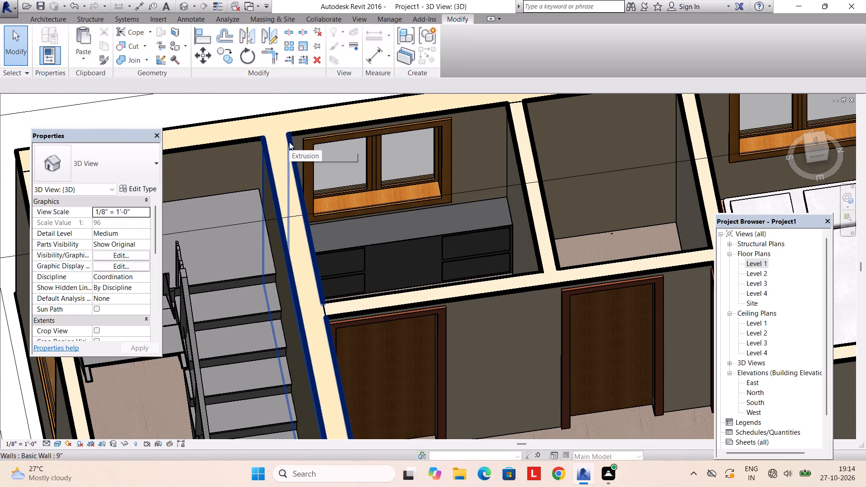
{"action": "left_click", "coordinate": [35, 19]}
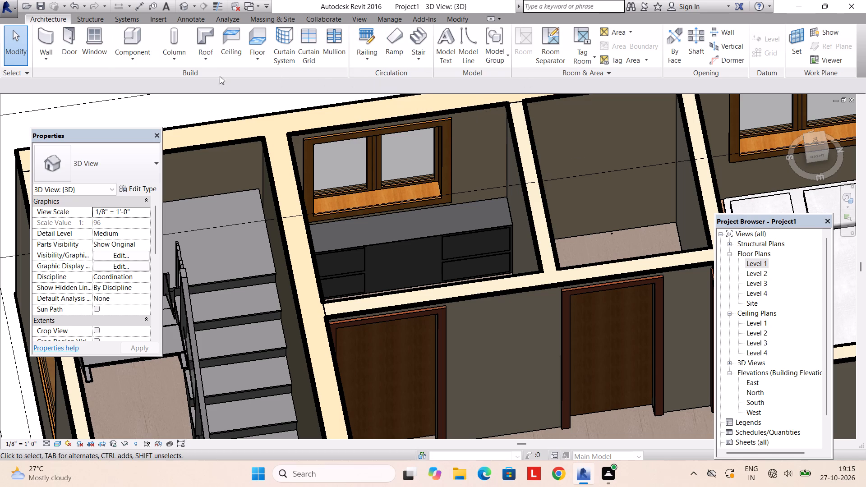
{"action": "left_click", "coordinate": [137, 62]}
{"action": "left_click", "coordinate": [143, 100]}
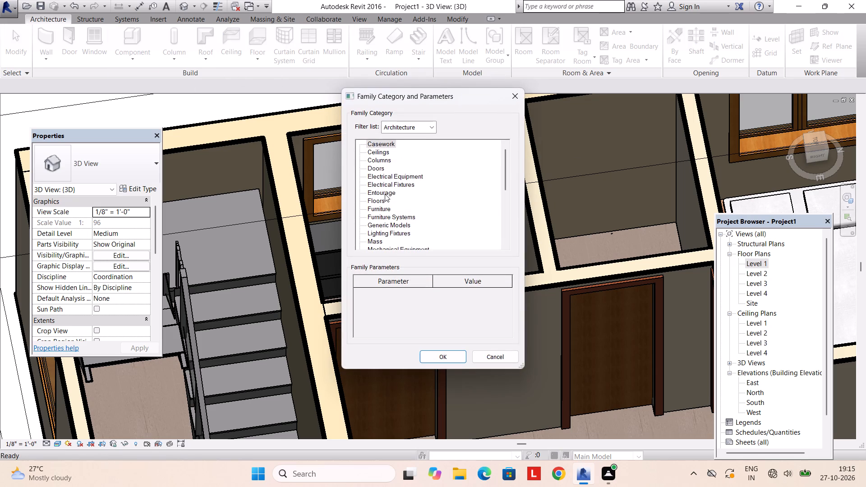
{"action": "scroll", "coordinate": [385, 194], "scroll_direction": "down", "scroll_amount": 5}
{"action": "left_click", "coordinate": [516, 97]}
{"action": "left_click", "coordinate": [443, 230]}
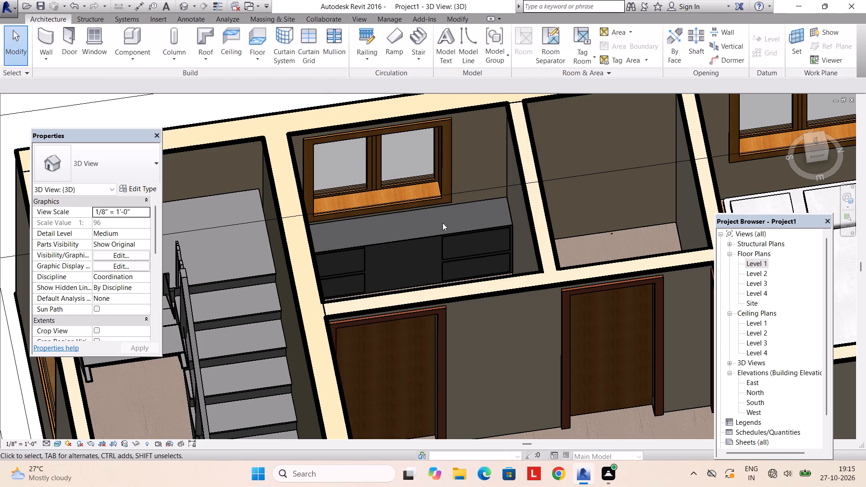
Open the block beneath the window for in-place editing and set the work plane to its front face.
{"action": "left_click", "coordinate": [419, 240]}
{"action": "left_click", "coordinate": [458, 49]}
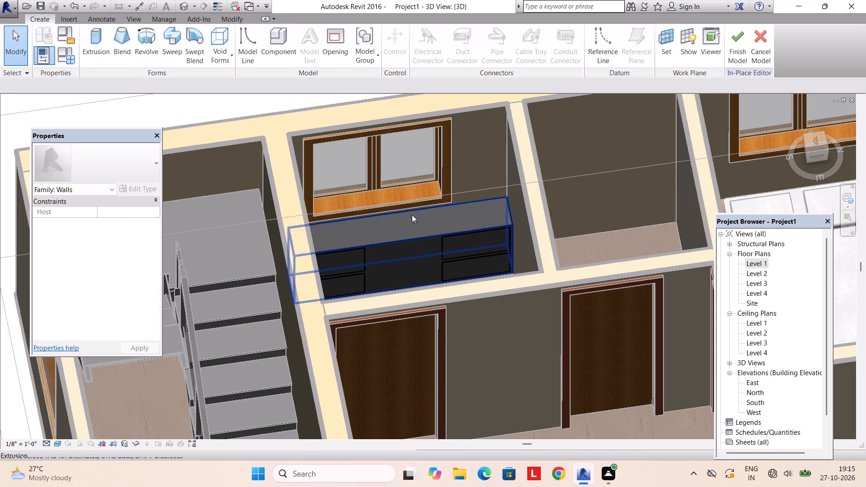
{"action": "middle_click_drag", "start_coordinate": [385, 281], "coordinate": [380, 290], "text": "shift"}
{"action": "scroll", "coordinate": [390, 266], "scroll_direction": "up", "scroll_amount": 3}
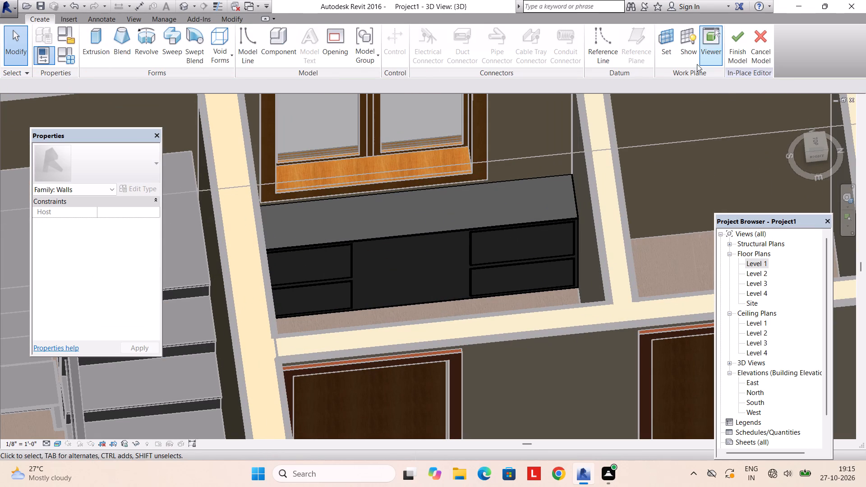
{"action": "left_click", "coordinate": [662, 49]}
{"action": "left_click", "coordinate": [382, 252]}
{"action": "left_click", "coordinate": [392, 300]}
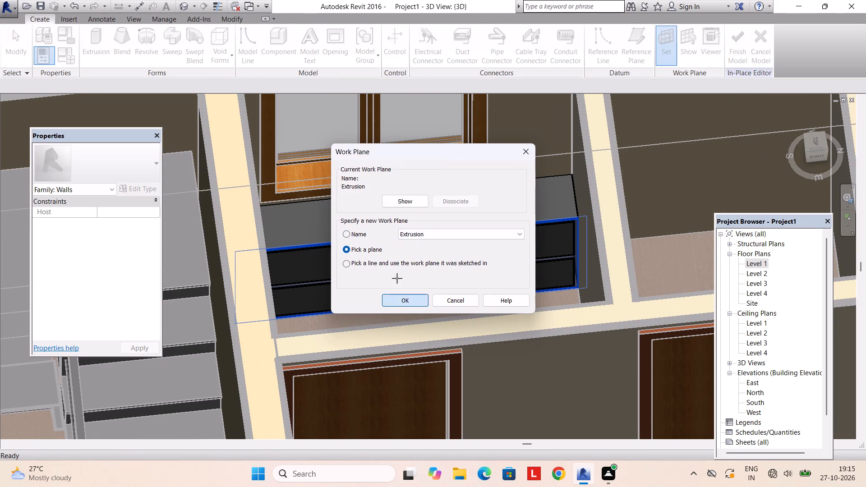
{"action": "left_click", "coordinate": [402, 238]}
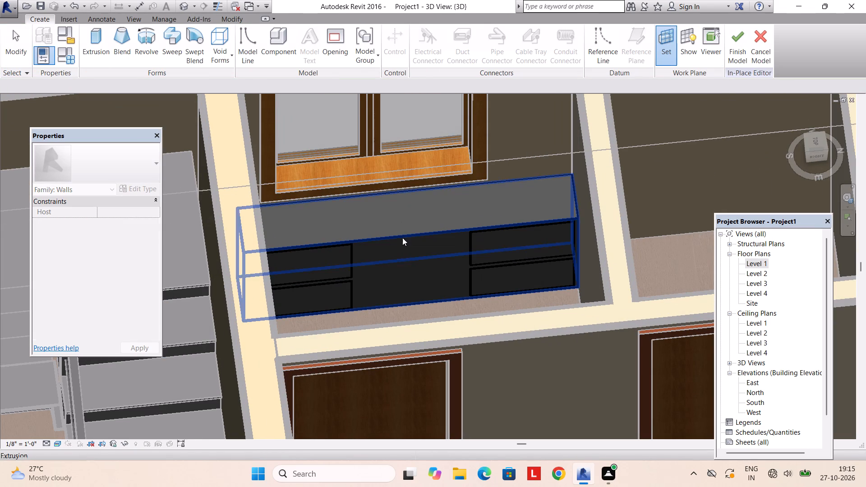
Start a void extrusion on the block's front face, focused on the gap between the two panel pairs.
{"action": "left_click", "coordinate": [220, 60]}
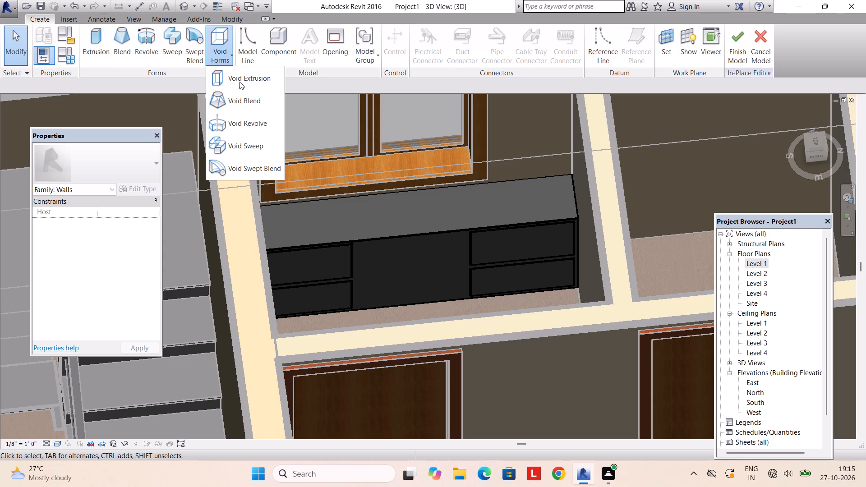
{"action": "left_click", "coordinate": [240, 82]}
{"action": "scroll", "coordinate": [374, 226], "scroll_direction": "up", "scroll_amount": 1}
{"action": "middle_click_drag", "start_coordinate": [375, 226], "coordinate": [359, 187]}
{"action": "scroll", "coordinate": [356, 210], "scroll_direction": "up", "scroll_amount": 4}
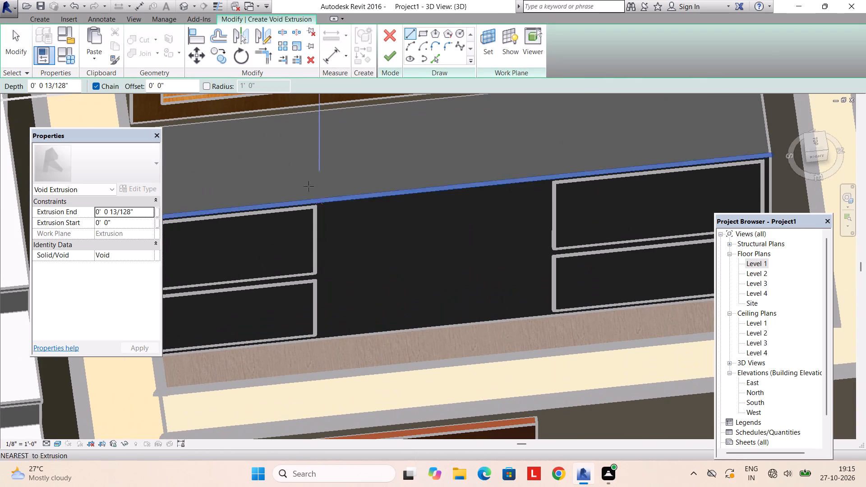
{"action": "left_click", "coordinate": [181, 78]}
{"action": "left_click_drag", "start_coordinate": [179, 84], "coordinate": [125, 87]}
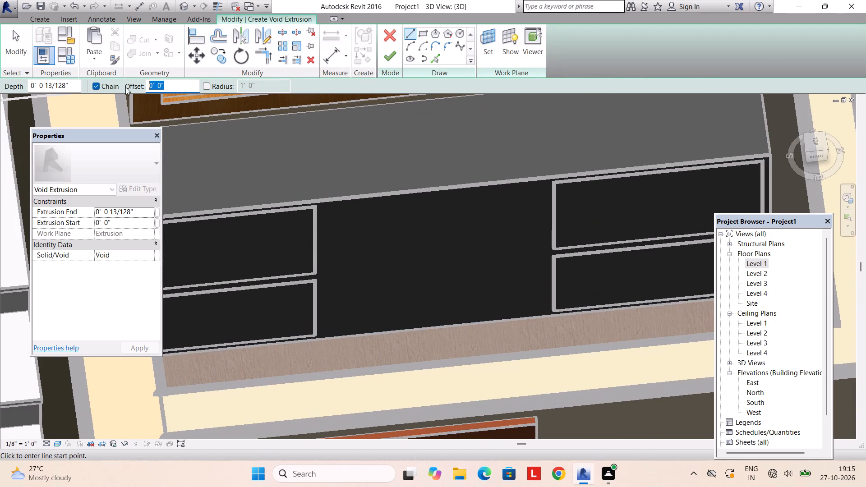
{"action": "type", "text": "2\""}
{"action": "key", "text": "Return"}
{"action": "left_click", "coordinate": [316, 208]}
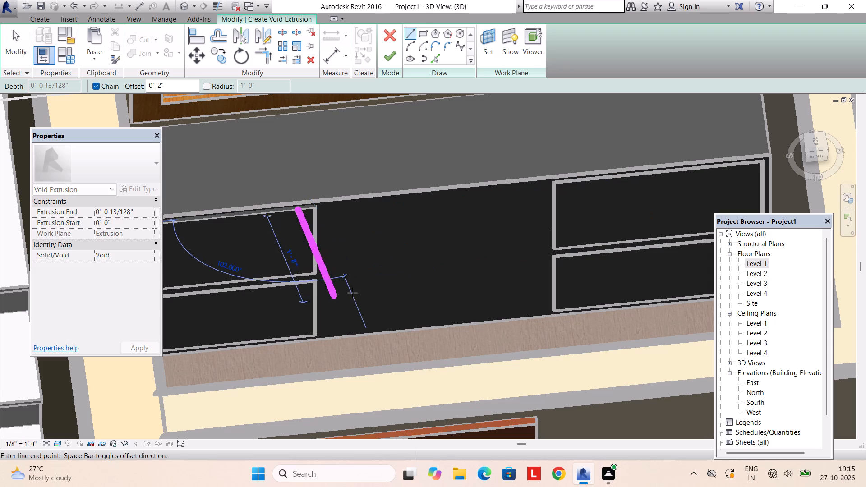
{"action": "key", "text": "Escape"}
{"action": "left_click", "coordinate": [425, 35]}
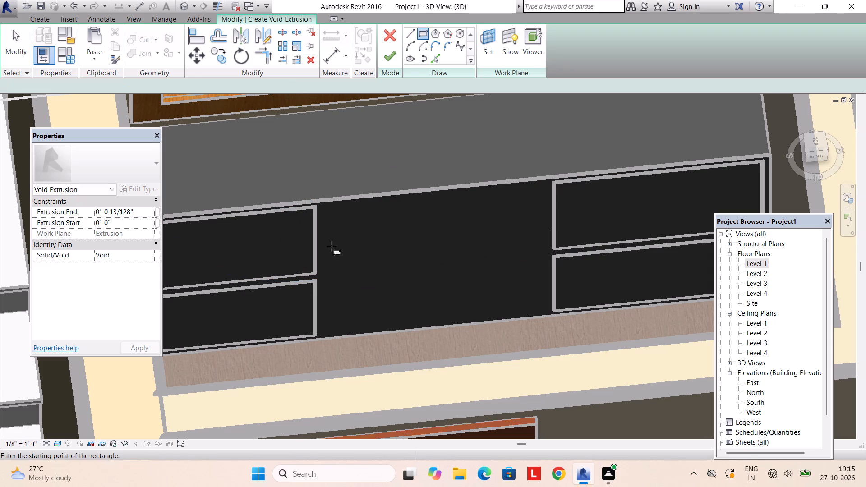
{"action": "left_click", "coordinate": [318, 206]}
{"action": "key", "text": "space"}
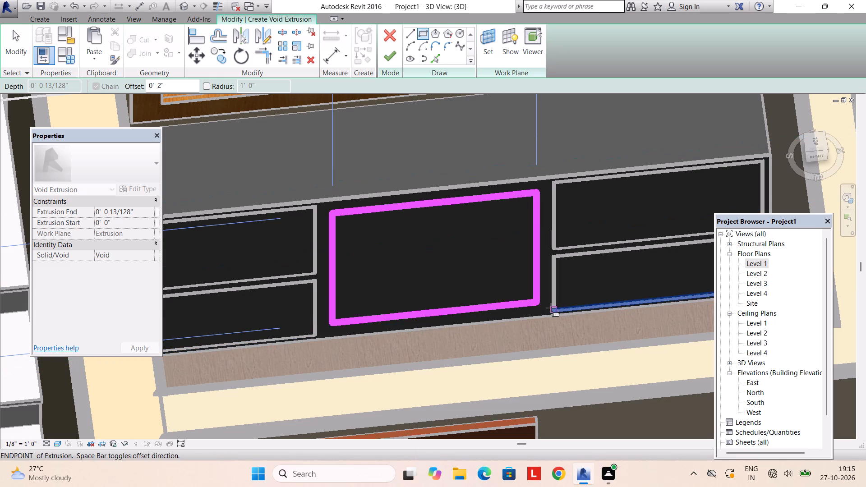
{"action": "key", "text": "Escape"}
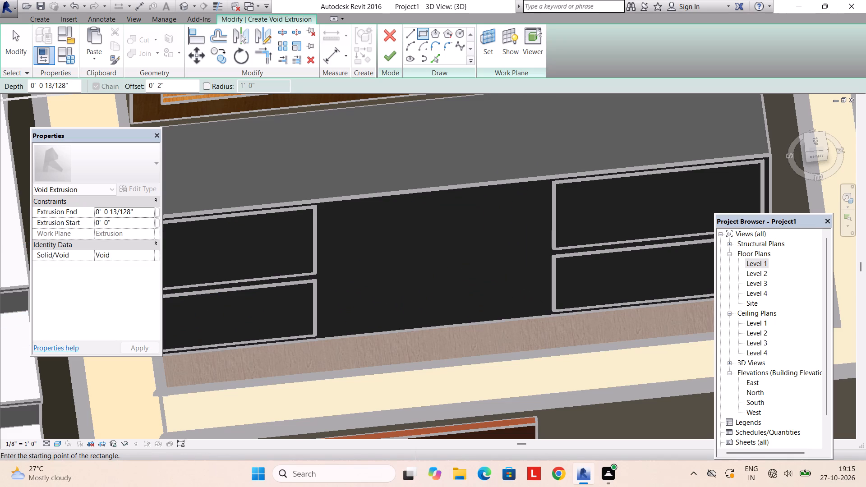
Cut a 1.9' deep rectangular void between the two panel pairs, sketched with a 1" inward offset from their inner corners.
{"action": "left_click_drag", "start_coordinate": [171, 83], "coordinate": [131, 82]}
{"action": "type", "text": "1\""}
{"action": "key", "text": "Return"}
{"action": "left_click", "coordinate": [319, 208]}
{"action": "key", "text": "space"}
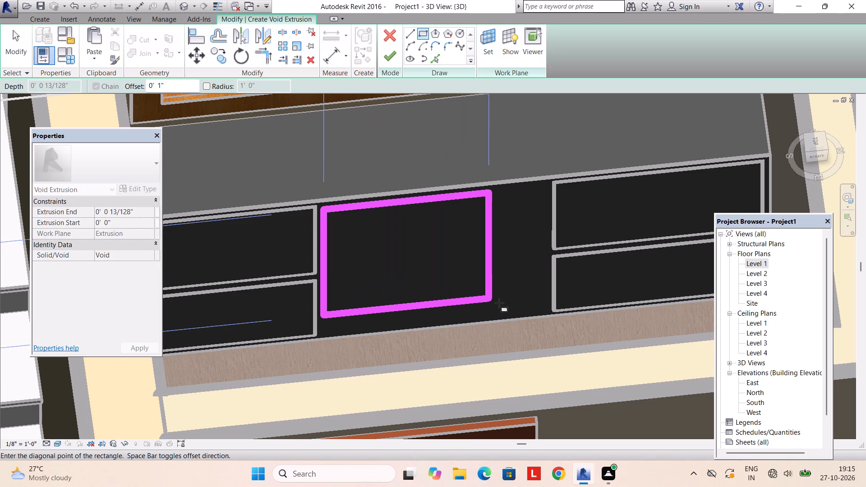
{"action": "left_click", "coordinate": [556, 312]}
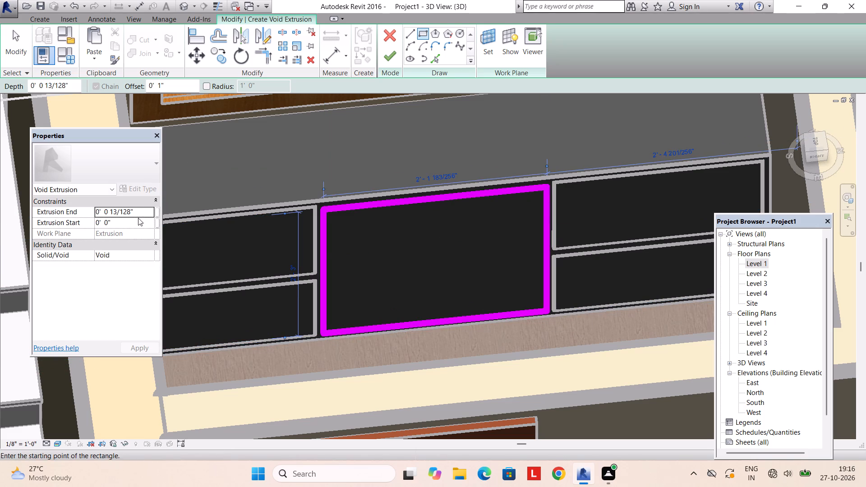
{"action": "left_click", "coordinate": [138, 216]}
{"action": "left_click_drag", "start_coordinate": [138, 216], "coordinate": [45, 214]}
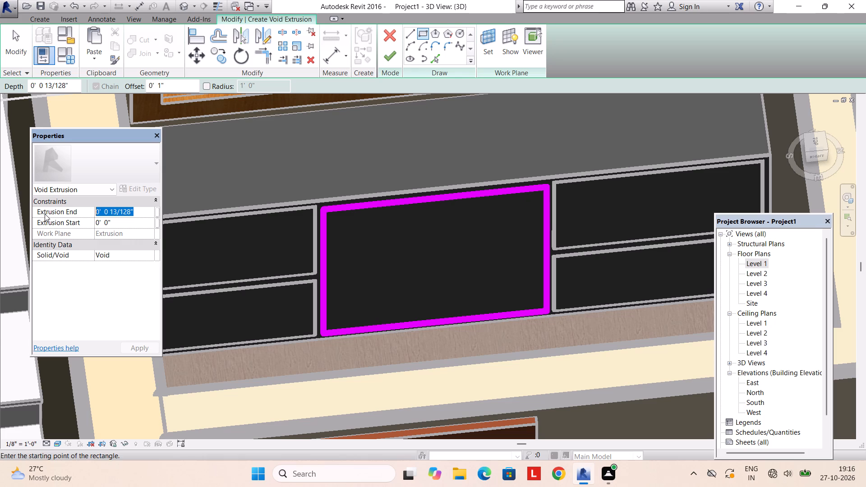
{"action": "type", "text": "1.9'"}
{"action": "key", "text": "Return"}
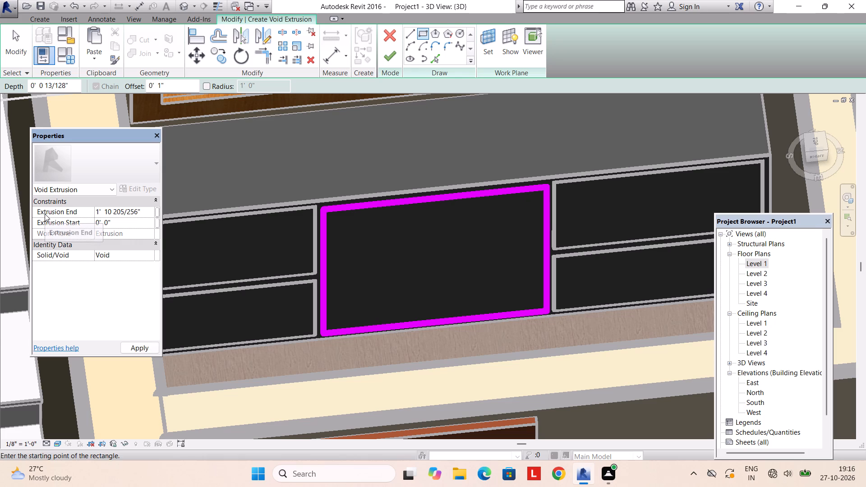
{"action": "left_click", "coordinate": [394, 59]}
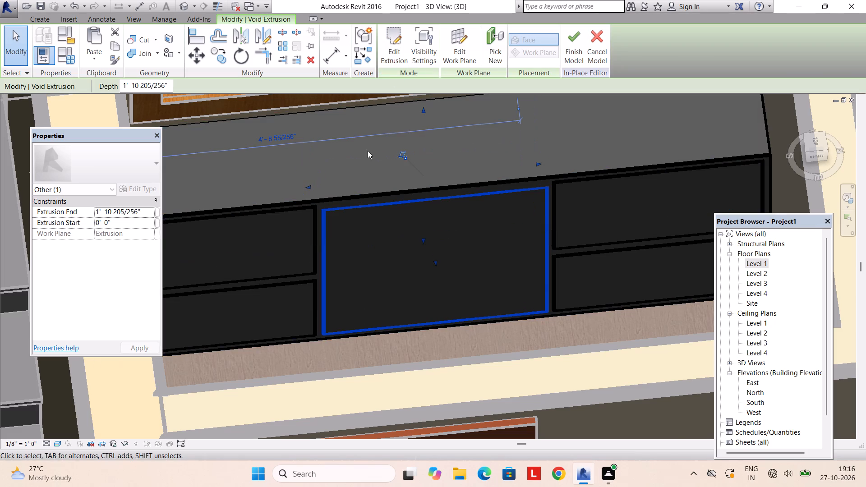
{"action": "scroll", "coordinate": [366, 151], "scroll_direction": "down", "scroll_amount": 4}
{"action": "key", "text": "Escape"}
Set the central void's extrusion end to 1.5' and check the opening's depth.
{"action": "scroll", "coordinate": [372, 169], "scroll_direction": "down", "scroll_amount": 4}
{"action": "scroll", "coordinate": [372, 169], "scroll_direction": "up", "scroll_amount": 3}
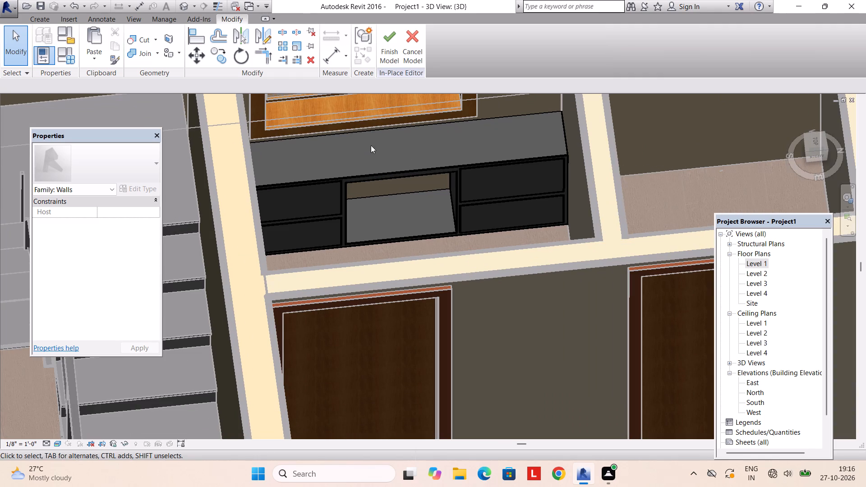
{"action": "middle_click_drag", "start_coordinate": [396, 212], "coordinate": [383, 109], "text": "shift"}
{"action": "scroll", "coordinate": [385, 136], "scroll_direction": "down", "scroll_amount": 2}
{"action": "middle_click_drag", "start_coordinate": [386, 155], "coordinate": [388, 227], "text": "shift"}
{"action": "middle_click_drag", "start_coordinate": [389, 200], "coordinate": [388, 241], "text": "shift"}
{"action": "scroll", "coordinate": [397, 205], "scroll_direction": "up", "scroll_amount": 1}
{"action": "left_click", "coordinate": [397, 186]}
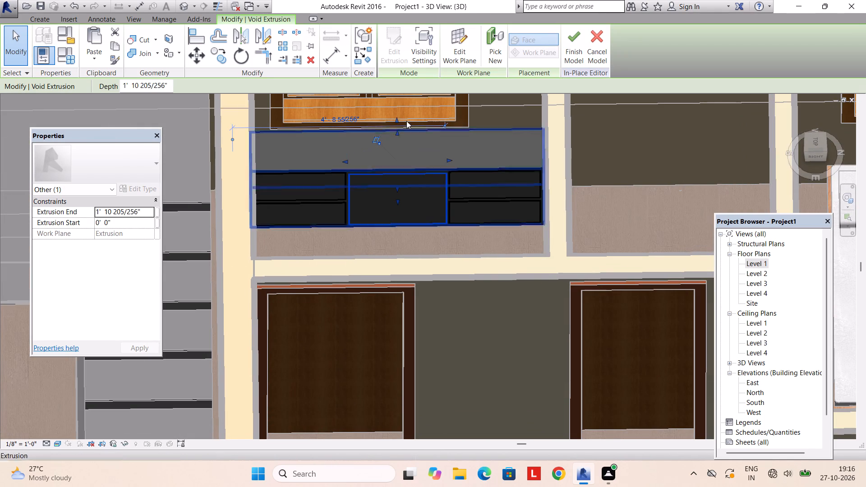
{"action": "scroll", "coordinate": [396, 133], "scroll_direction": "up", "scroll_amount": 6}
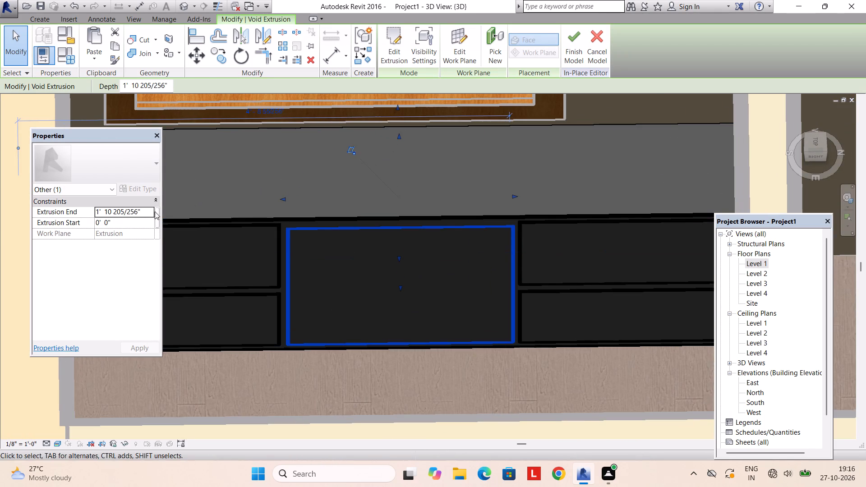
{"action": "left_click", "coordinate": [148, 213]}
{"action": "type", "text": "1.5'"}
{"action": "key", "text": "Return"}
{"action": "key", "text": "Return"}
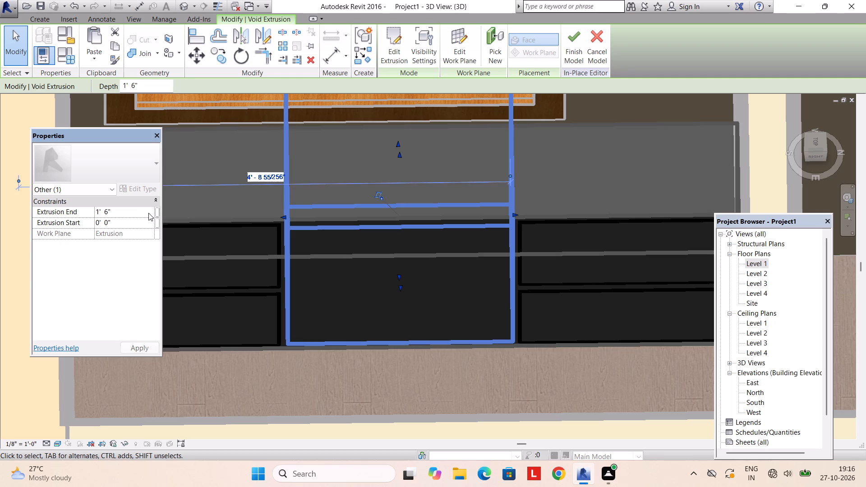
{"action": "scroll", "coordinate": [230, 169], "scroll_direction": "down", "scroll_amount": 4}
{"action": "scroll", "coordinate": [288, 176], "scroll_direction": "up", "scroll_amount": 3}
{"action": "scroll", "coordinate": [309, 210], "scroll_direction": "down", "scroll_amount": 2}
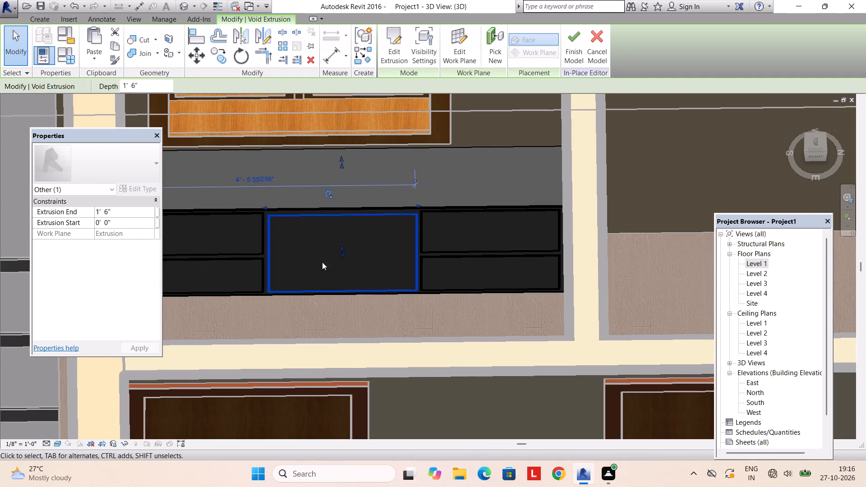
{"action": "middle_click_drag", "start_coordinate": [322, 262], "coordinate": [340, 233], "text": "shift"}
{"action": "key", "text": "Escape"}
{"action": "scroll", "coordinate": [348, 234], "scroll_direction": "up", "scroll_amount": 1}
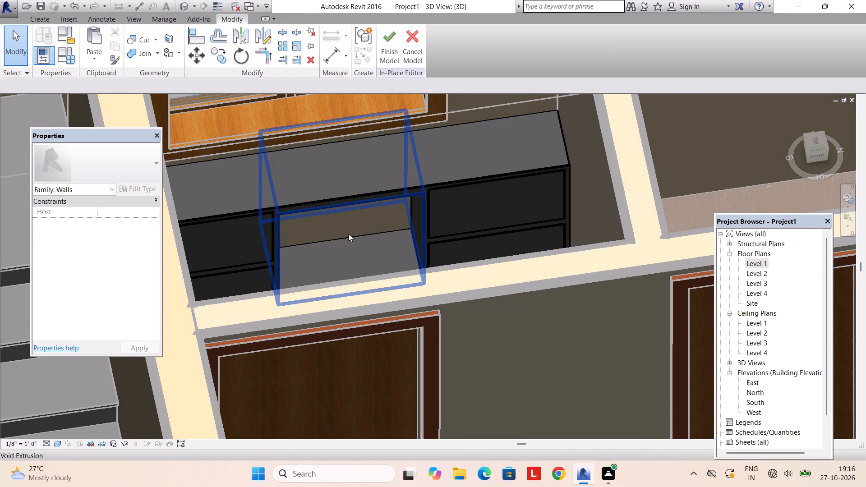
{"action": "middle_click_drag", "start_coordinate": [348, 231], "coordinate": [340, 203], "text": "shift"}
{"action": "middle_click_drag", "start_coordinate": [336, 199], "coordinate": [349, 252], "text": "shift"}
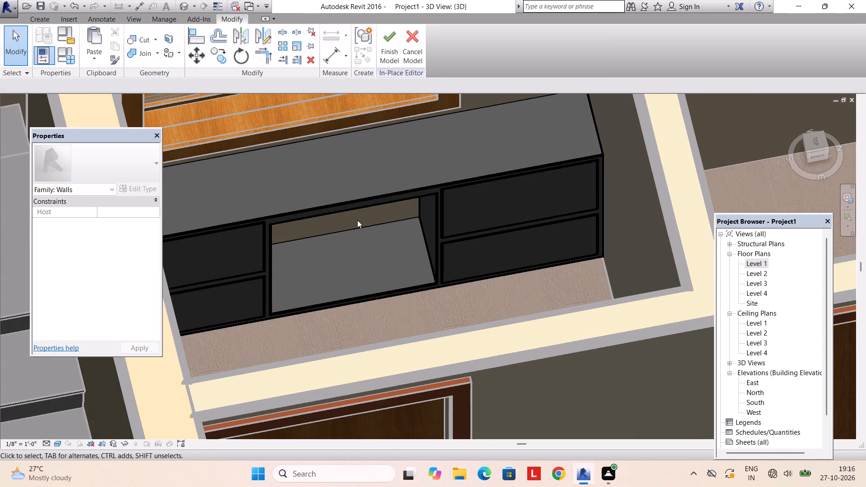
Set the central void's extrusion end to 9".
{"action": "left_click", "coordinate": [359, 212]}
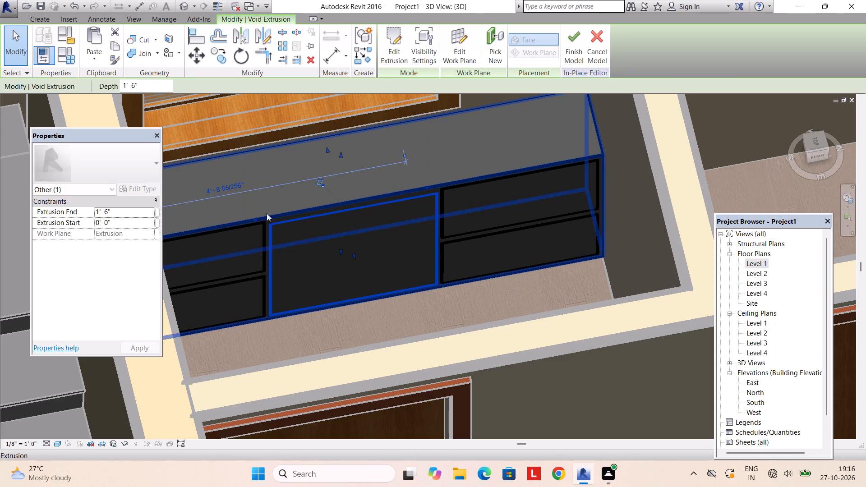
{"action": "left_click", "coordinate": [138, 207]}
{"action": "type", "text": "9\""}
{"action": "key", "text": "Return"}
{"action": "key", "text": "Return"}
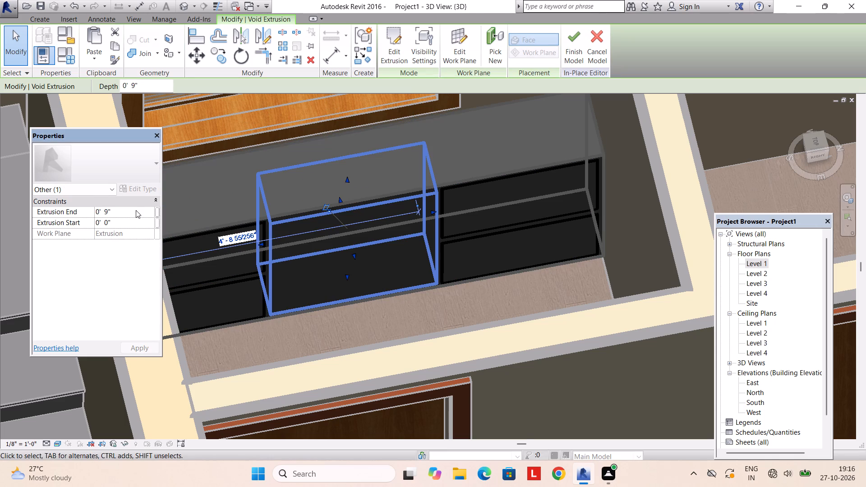
Set the central void's extrusion end to 1'.
{"action": "left_click", "coordinate": [133, 212]}
{"action": "type", "text": "1'"}
{"action": "key", "text": "Return"}
{"action": "key", "text": "Return"}
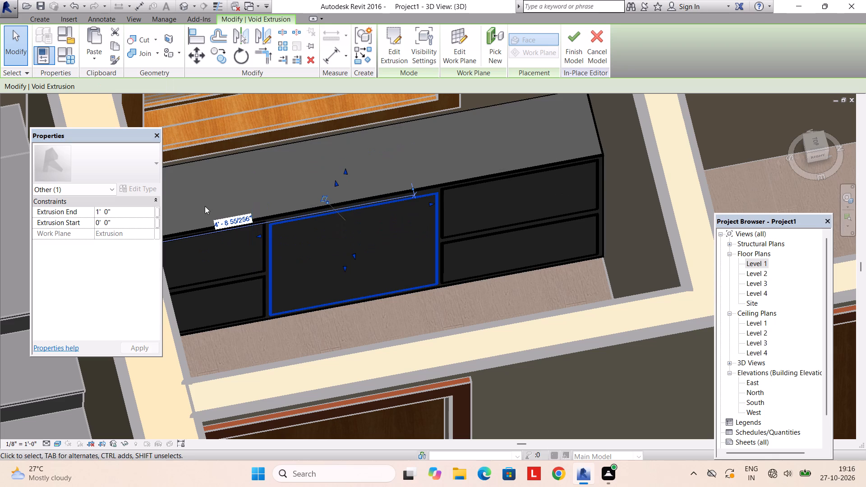
{"action": "key", "text": "Escape"}
Start a solid extrusion in the block for a shelf across the central opening.
{"action": "scroll", "coordinate": [267, 250], "scroll_direction": "down", "scroll_amount": 2}
{"action": "middle_click_drag", "start_coordinate": [283, 259], "coordinate": [275, 176], "text": "shift"}
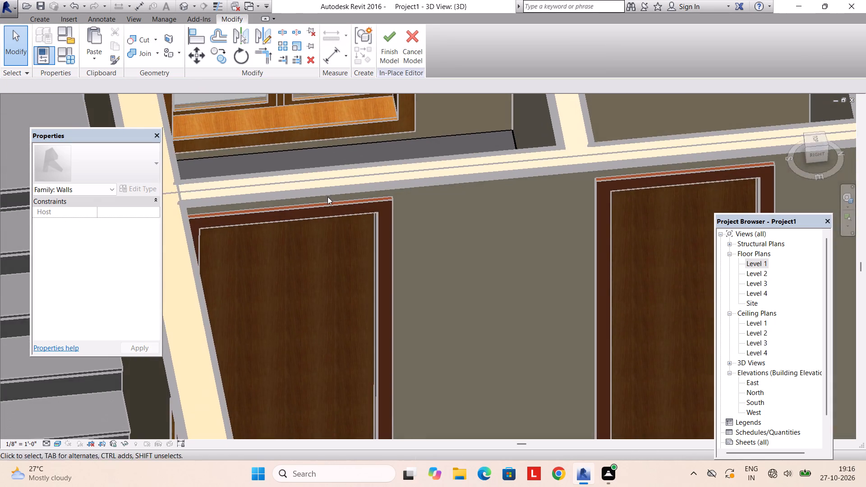
{"action": "scroll", "coordinate": [327, 197], "scroll_direction": "up", "scroll_amount": 2}
{"action": "middle_click_drag", "start_coordinate": [330, 189], "coordinate": [315, 275], "text": "shift"}
{"action": "scroll", "coordinate": [332, 259], "scroll_direction": "up", "scroll_amount": 1}
{"action": "middle_click_drag", "start_coordinate": [332, 259], "coordinate": [359, 256], "text": "shift"}
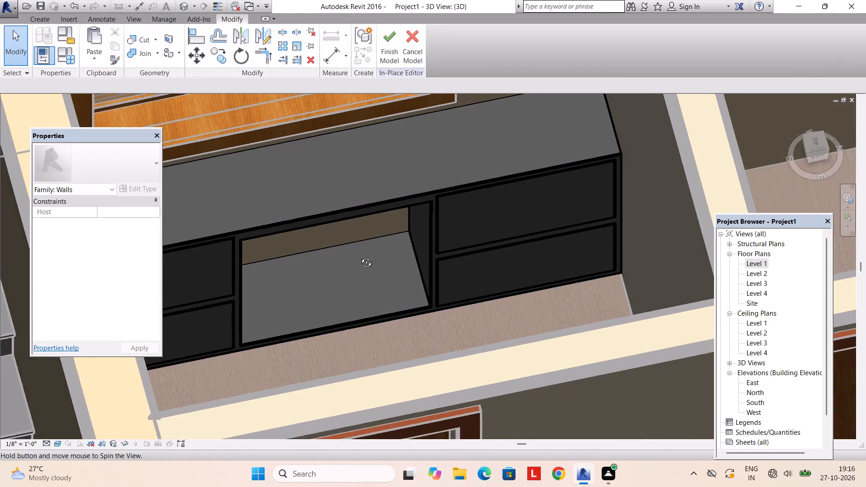
{"action": "middle_click_drag", "start_coordinate": [359, 256], "coordinate": [283, 219], "text": "shift"}
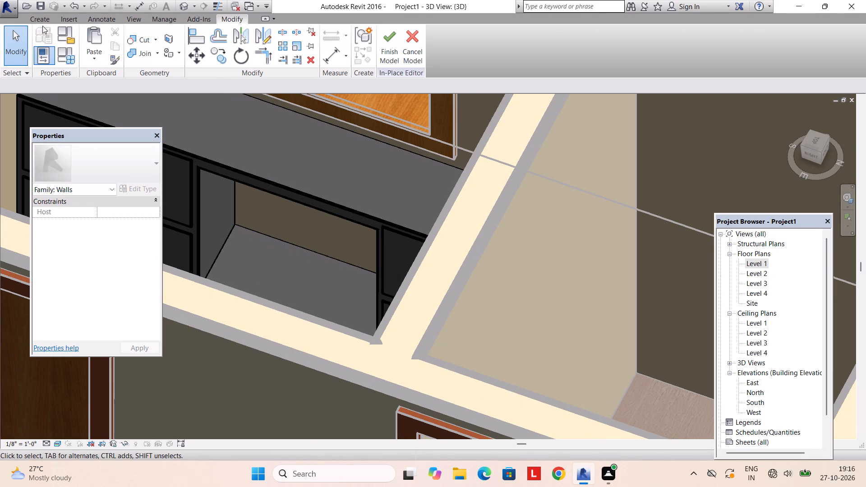
{"action": "left_click", "coordinate": [44, 18]}
{"action": "left_click", "coordinate": [102, 53]}
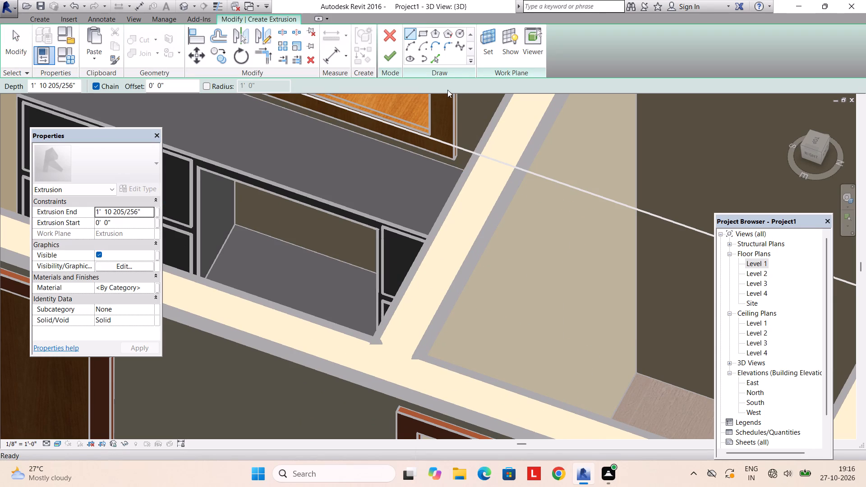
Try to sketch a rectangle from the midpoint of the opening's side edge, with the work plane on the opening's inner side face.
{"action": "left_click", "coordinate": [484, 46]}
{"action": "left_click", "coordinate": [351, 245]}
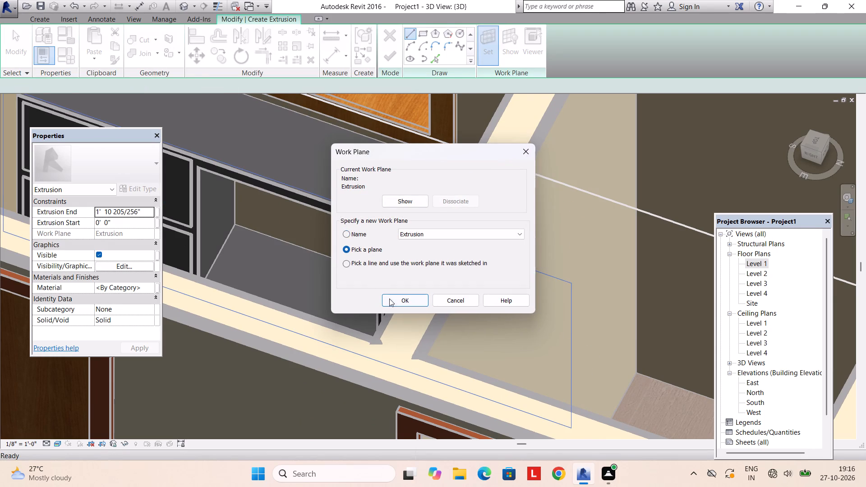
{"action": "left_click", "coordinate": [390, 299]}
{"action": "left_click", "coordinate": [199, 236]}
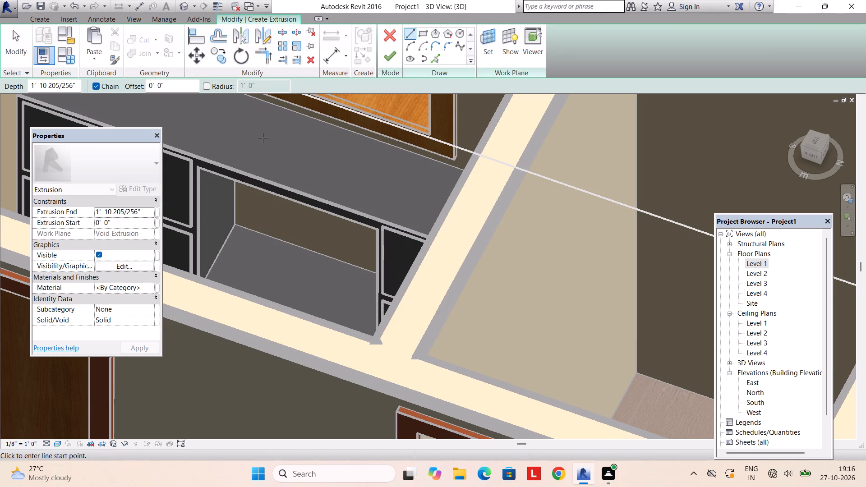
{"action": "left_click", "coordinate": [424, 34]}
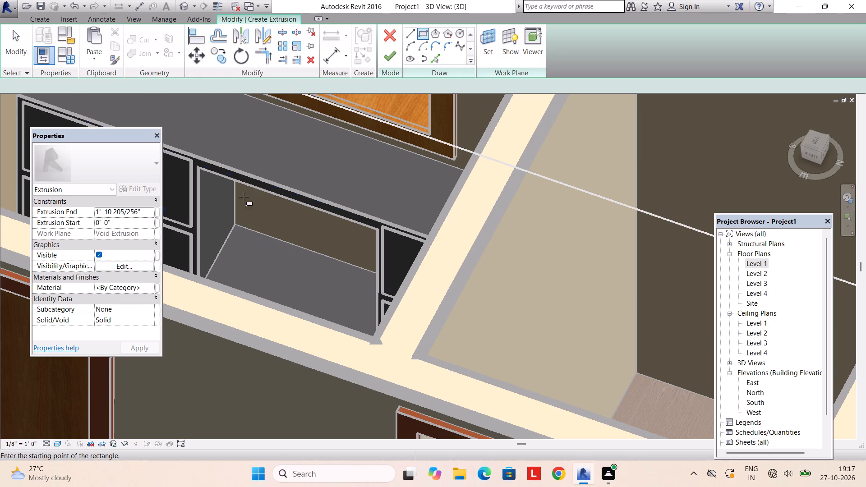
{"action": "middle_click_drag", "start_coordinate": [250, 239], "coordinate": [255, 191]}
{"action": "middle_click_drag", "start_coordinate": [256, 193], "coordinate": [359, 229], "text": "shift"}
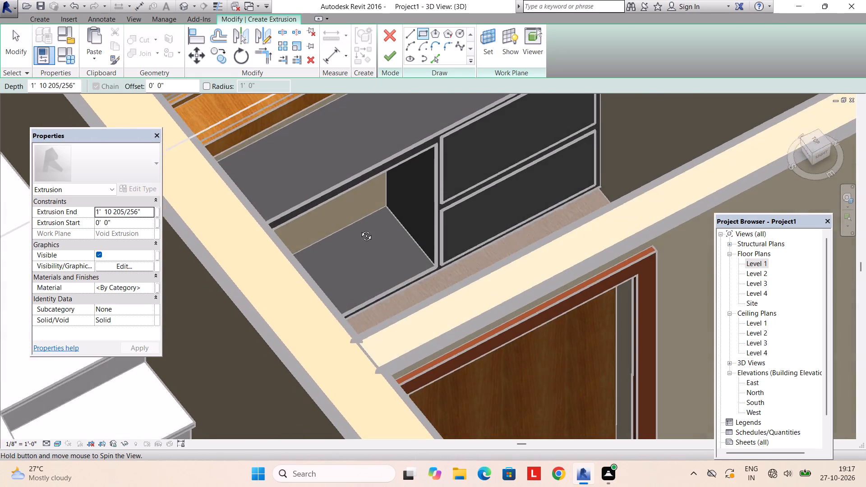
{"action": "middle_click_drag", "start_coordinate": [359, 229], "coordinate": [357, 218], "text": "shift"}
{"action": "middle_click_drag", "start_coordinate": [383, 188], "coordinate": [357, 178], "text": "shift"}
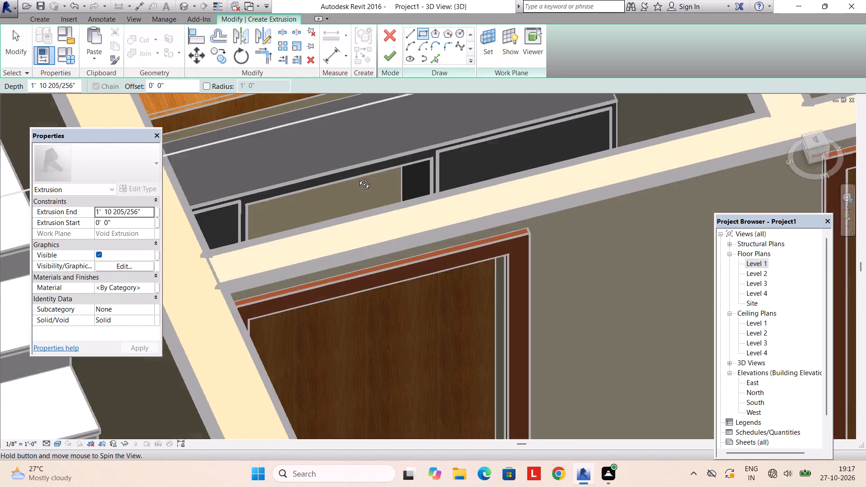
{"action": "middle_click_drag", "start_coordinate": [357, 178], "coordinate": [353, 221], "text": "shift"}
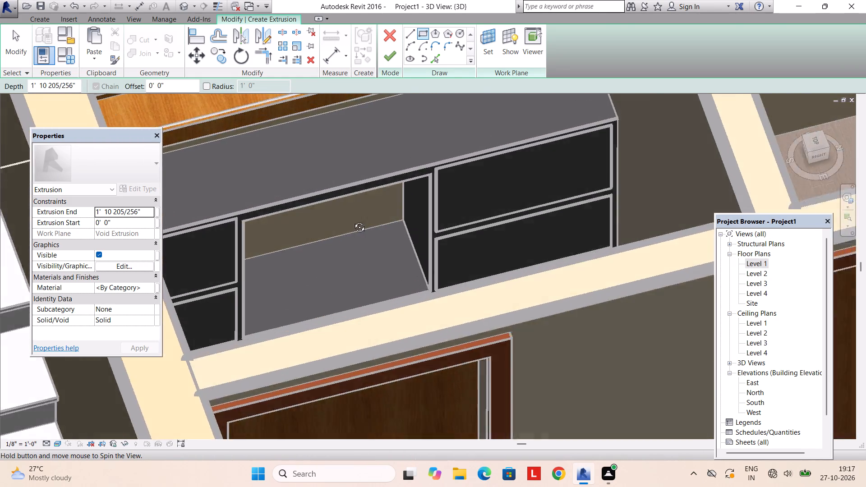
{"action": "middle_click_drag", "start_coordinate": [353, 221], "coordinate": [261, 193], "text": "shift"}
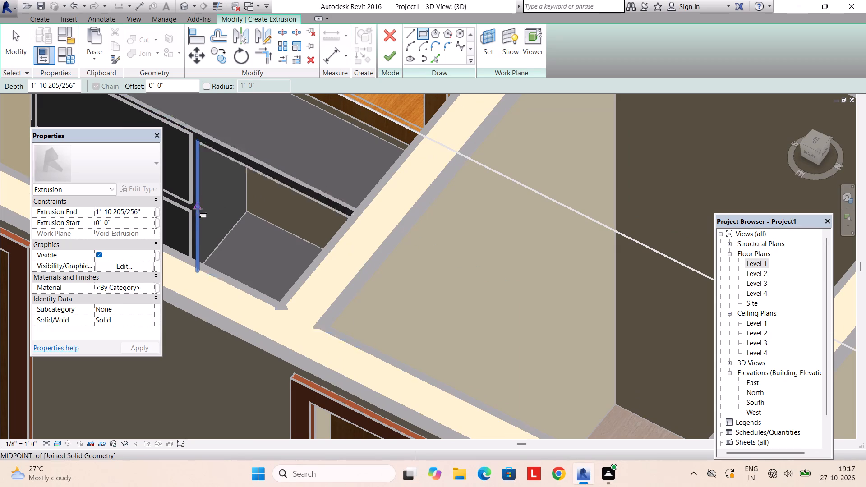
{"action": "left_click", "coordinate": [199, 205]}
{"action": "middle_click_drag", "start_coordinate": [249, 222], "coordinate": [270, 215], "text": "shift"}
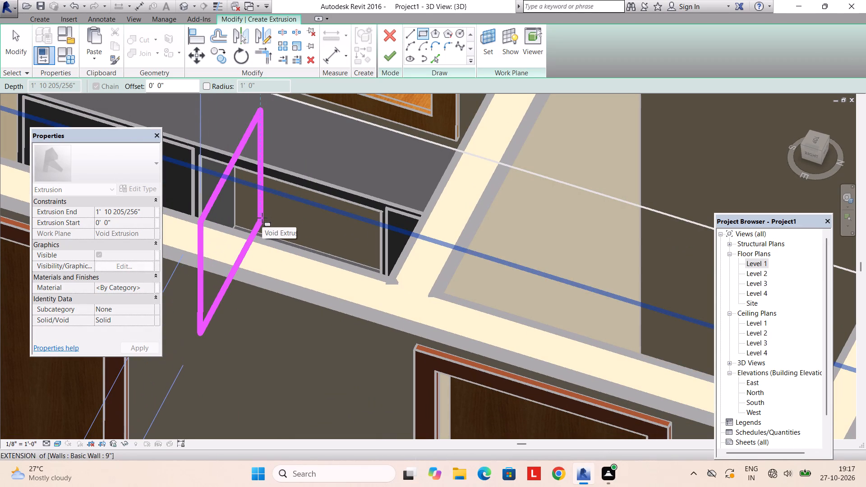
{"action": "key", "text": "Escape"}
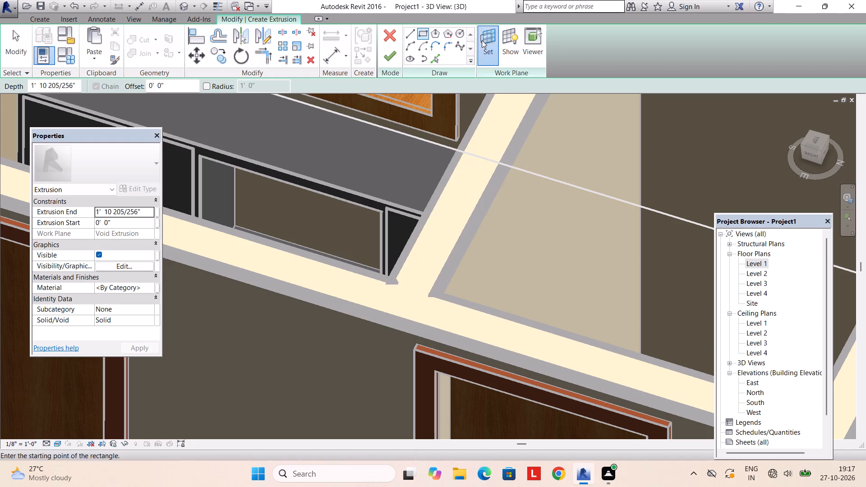
Set the extrusion's work plane to the block's front face by picking a plane.
{"action": "left_click", "coordinate": [482, 40]}
{"action": "left_click", "coordinate": [339, 248]}
{"action": "left_click", "coordinate": [349, 249]}
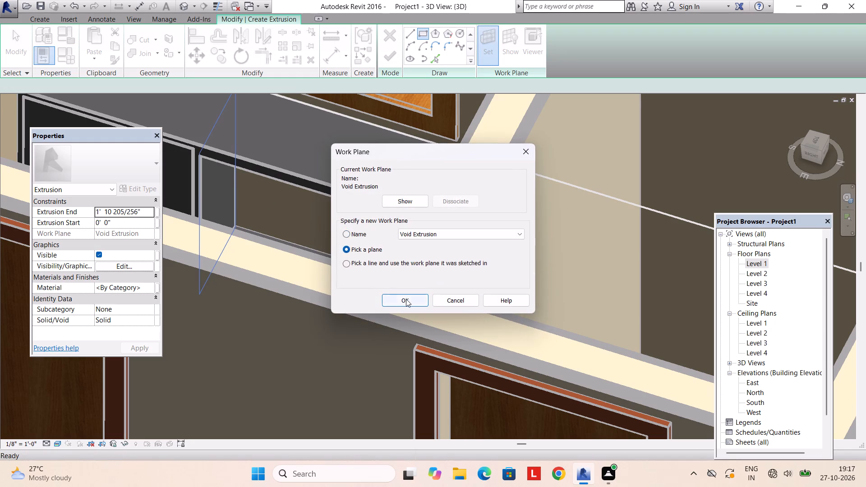
{"action": "left_click", "coordinate": [406, 299]}
{"action": "middle_click_drag", "start_coordinate": [189, 219], "coordinate": [194, 256], "text": "shift"}
{"action": "scroll", "coordinate": [189, 223], "scroll_direction": "down", "scroll_amount": 1, "text": "shift"}
{"action": "scroll", "coordinate": [194, 253], "scroll_direction": "up", "scroll_amount": 2}
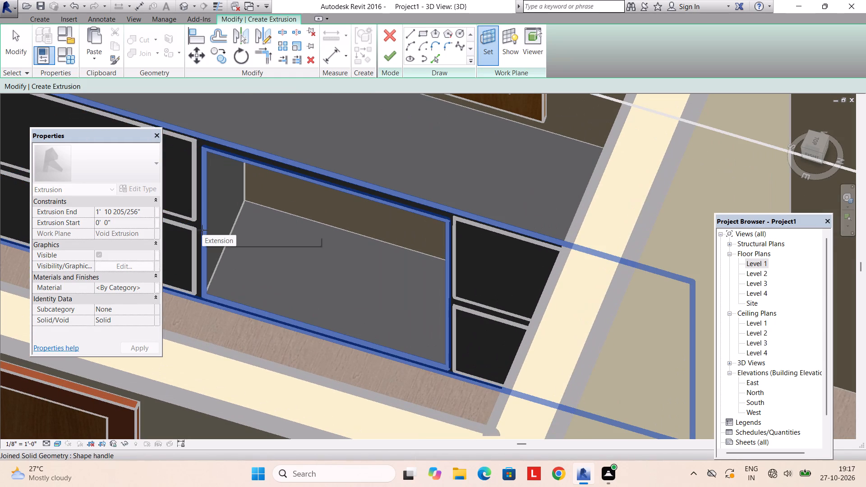
{"action": "left_click", "coordinate": [202, 230]}
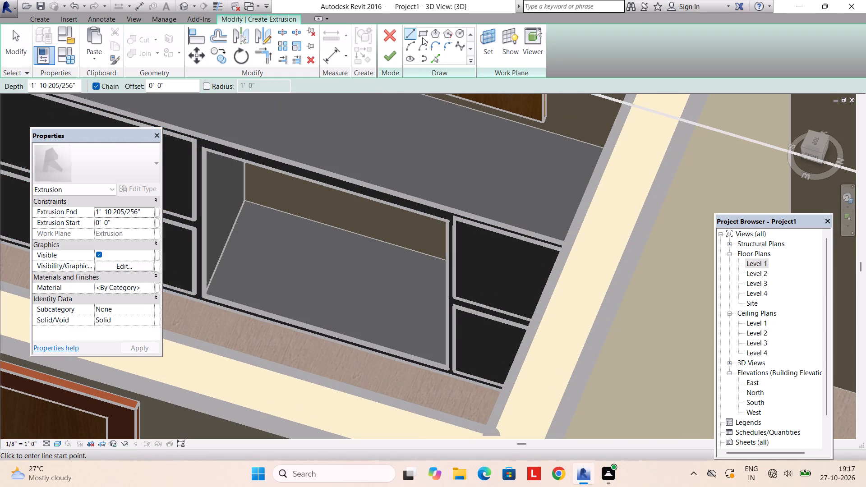
Sketch a thin rectangle about 2' 1 3/4" wide and 2" high across the opening, starting from its side edge's midpoint.
{"action": "left_click", "coordinate": [422, 37]}
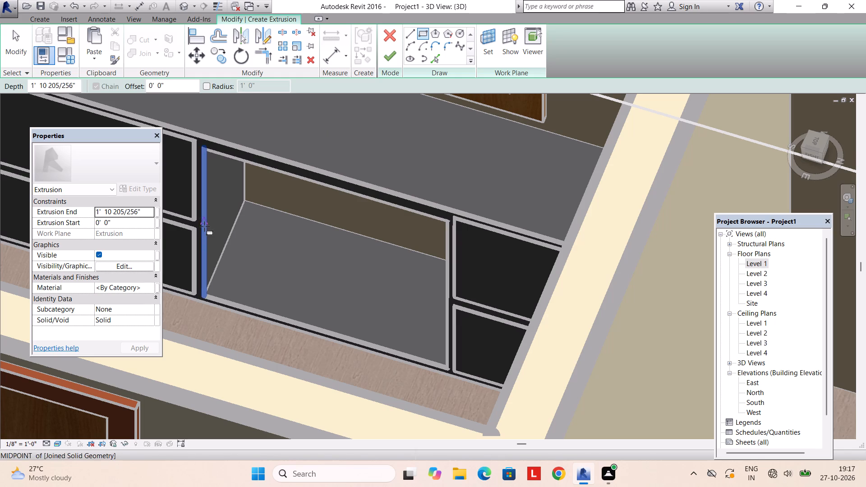
{"action": "scroll", "coordinate": [204, 235], "scroll_direction": "up", "scroll_amount": 7}
{"action": "scroll", "coordinate": [194, 243], "scroll_direction": "down", "scroll_amount": 2}
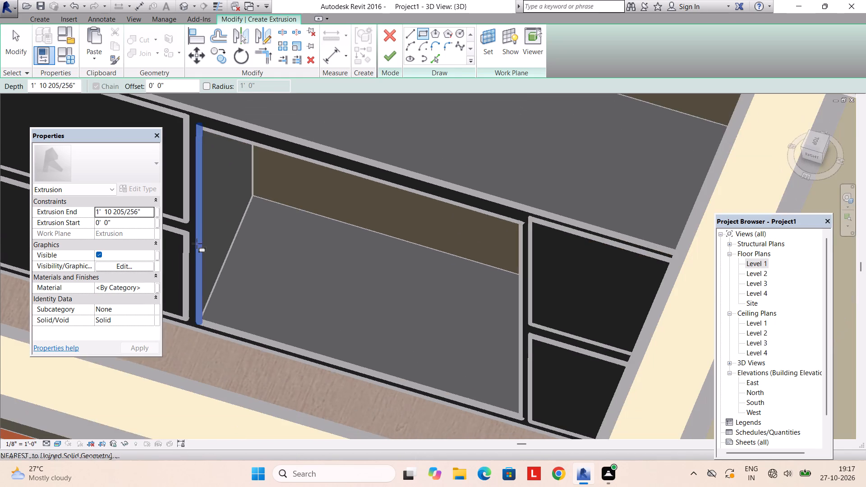
{"action": "scroll", "coordinate": [197, 243], "scroll_direction": "down", "scroll_amount": 4}
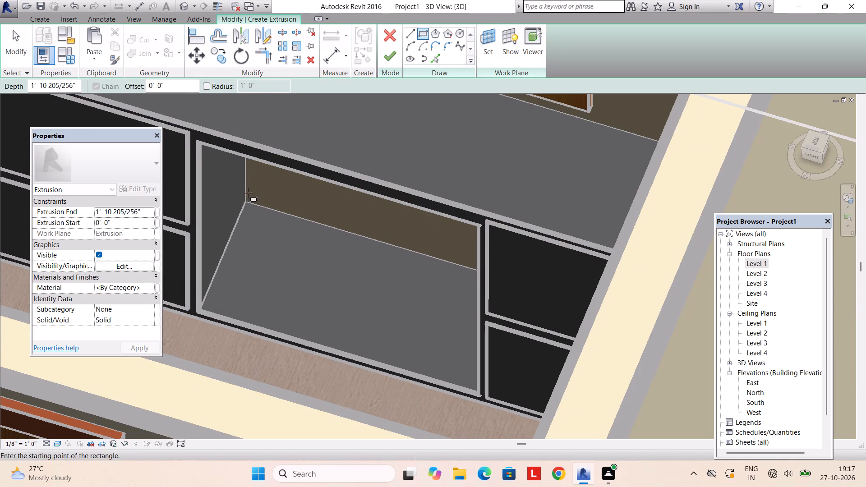
{"action": "scroll", "coordinate": [248, 193], "scroll_direction": "down", "scroll_amount": 2}
{"action": "left_click", "coordinate": [211, 220]}
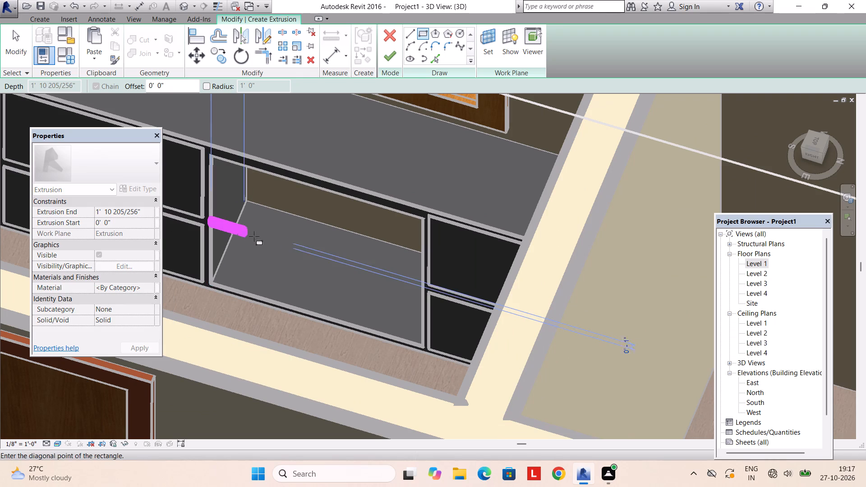
{"action": "middle_click_drag", "start_coordinate": [370, 271], "coordinate": [406, 257]}
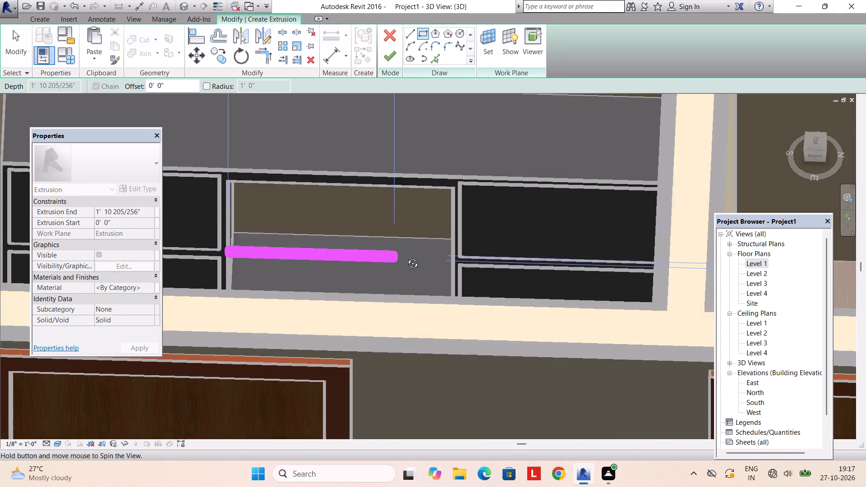
{"action": "middle_click_drag", "start_coordinate": [406, 257], "coordinate": [407, 256]}
{"action": "left_click", "coordinate": [452, 263]}
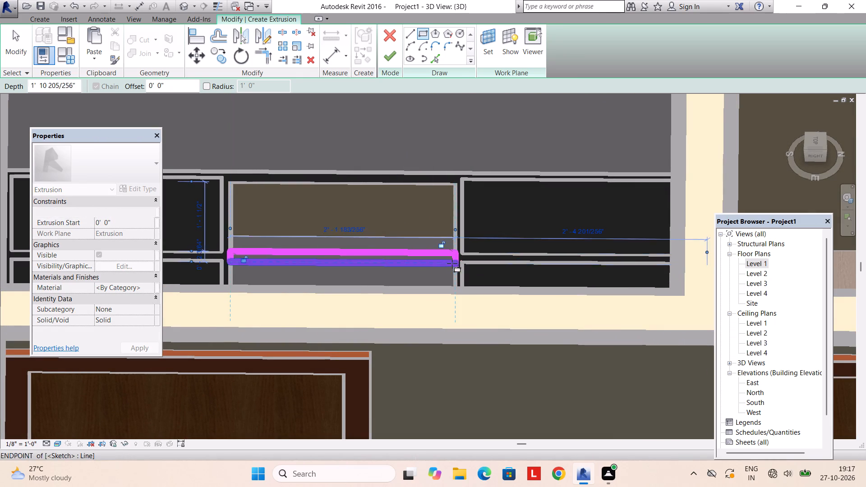
{"action": "scroll", "coordinate": [260, 269], "scroll_direction": "up", "scroll_amount": 2}
{"action": "key", "text": "Escape"}
{"action": "key", "text": "Escape"}
{"action": "key", "text": "Escape"}
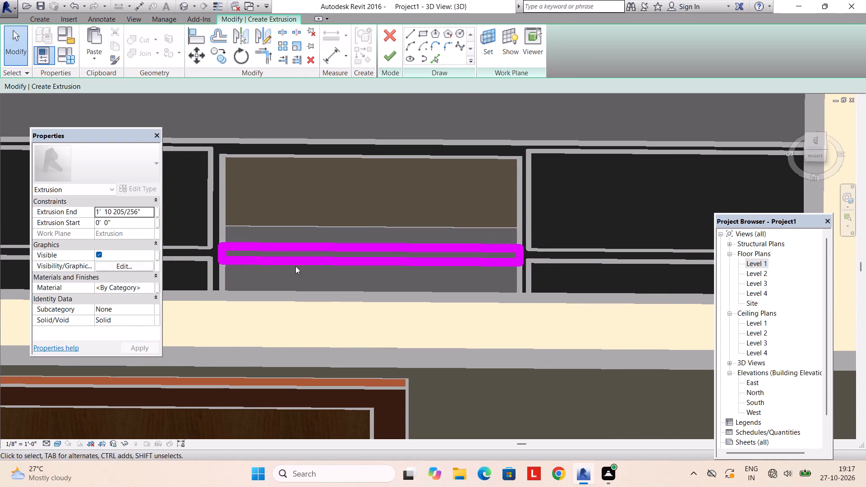
Set the shelf rectangle's height to 2" by adjusting its lower edge.
{"action": "left_click", "coordinate": [296, 263]}
{"action": "scroll", "coordinate": [514, 258], "scroll_direction": "up", "scroll_amount": 5}
{"action": "left_click", "coordinate": [560, 257]}
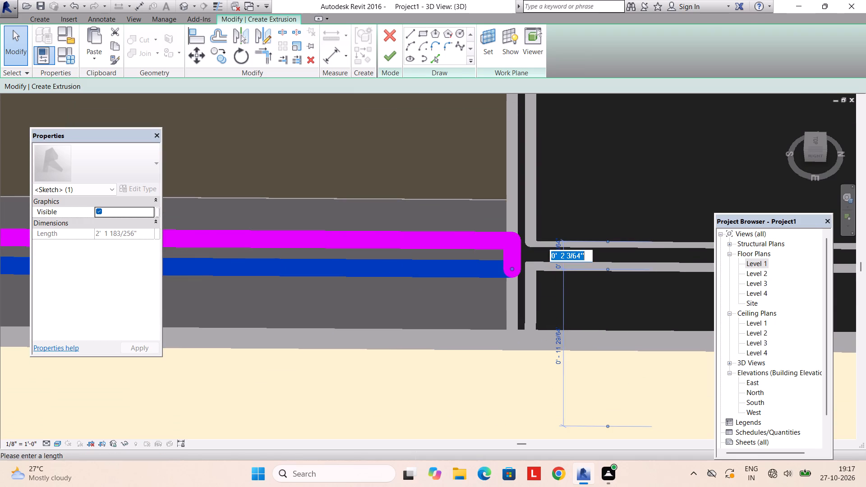
{"action": "type", "text": "2\""}
{"action": "key", "text": "Return"}
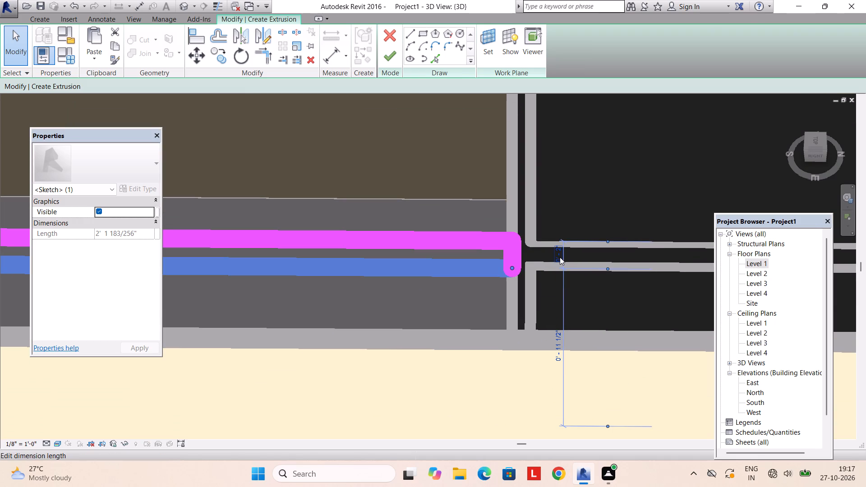
Finish the shelf sketch and set its extrusion end to -1' so the shelf extends back into the central opening.
{"action": "left_click", "coordinate": [388, 62]}
{"action": "scroll", "coordinate": [156, 219], "scroll_direction": "down", "scroll_amount": 4}
{"action": "scroll", "coordinate": [206, 235], "scroll_direction": "down", "scroll_amount": 8}
{"action": "middle_click_drag", "start_coordinate": [290, 274], "coordinate": [290, 332], "text": "shift"}
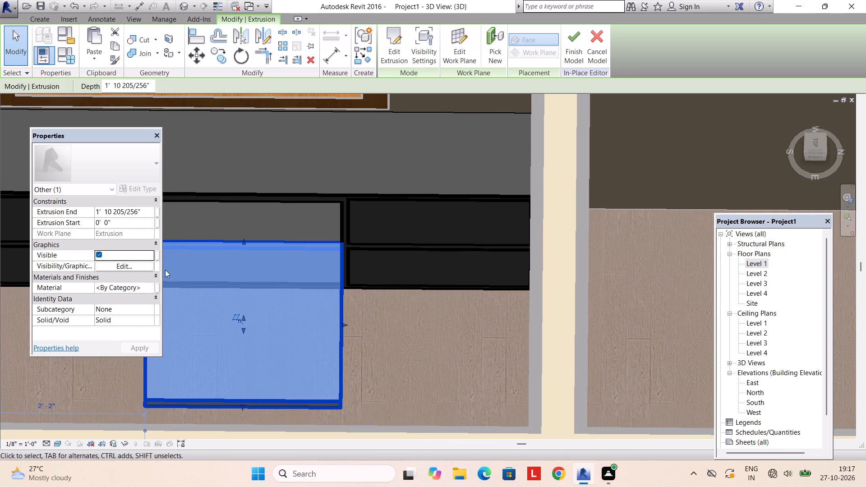
{"action": "left_click_drag", "start_coordinate": [146, 209], "coordinate": [55, 209]}
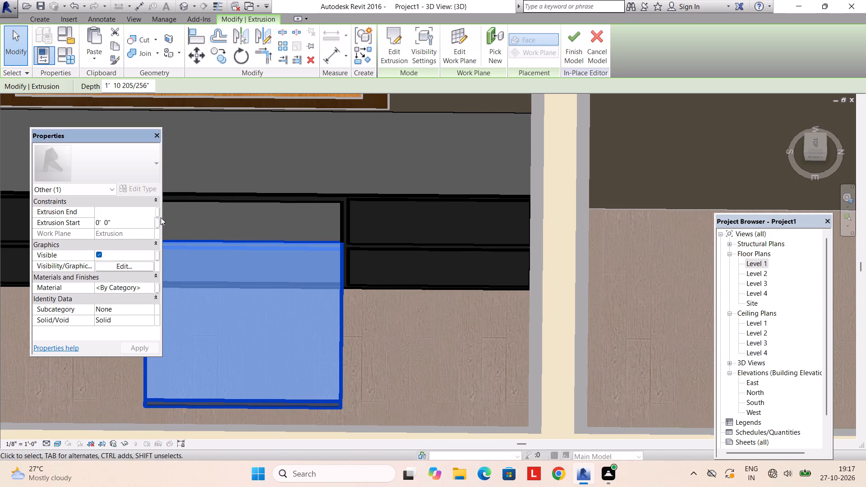
{"action": "left_click", "coordinate": [142, 209]}
{"action": "left_click_drag", "start_coordinate": [142, 209], "coordinate": [69, 209]}
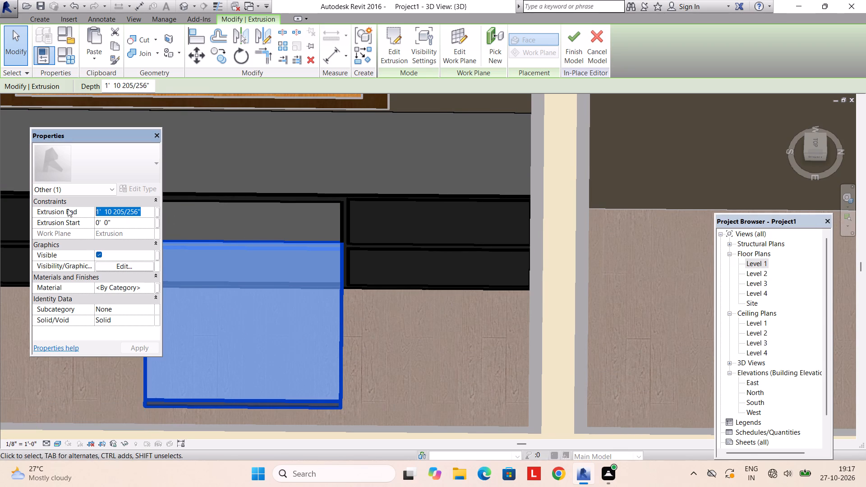
{"action": "key", "text": "1"}
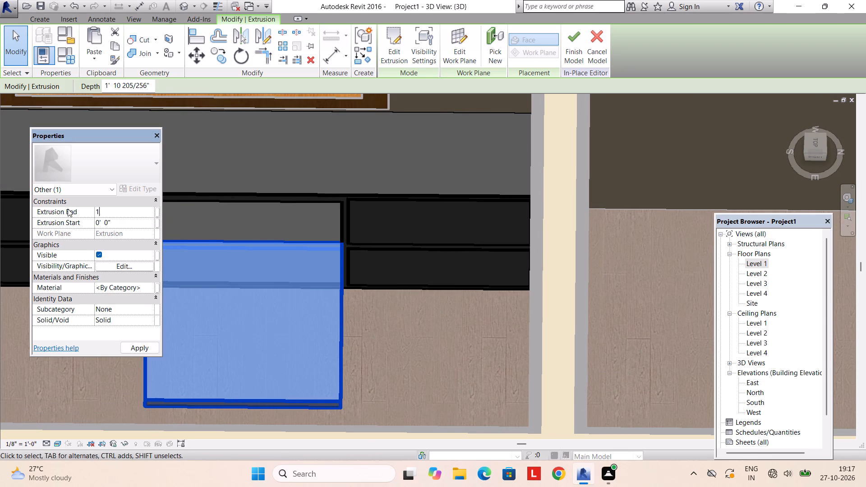
{"action": "key", "text": "BackSpace"}
{"action": "type", "text": "-1'"}
{"action": "key", "text": "Return"}
{"action": "key", "text": "Return"}
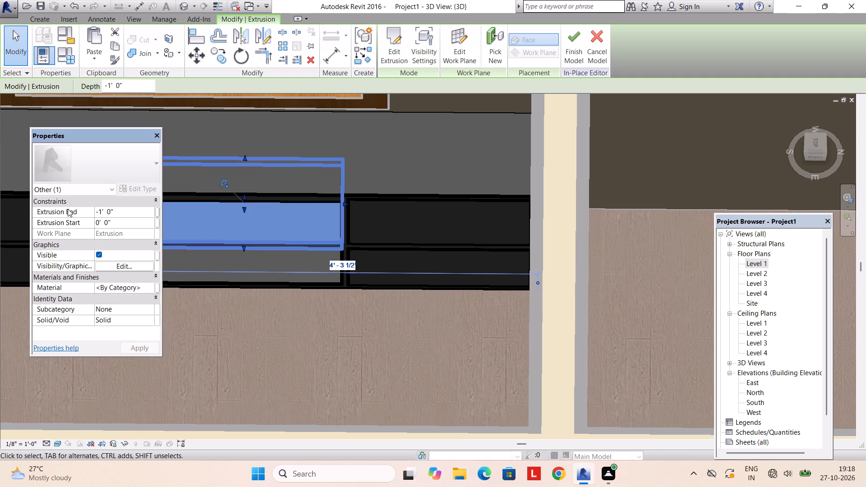
{"action": "key", "text": "Escape"}
{"action": "key", "text": "Escape"}
{"action": "scroll", "coordinate": [220, 243], "scroll_direction": "down", "scroll_amount": 3}
{"action": "middle_click_drag", "start_coordinate": [235, 257], "coordinate": [217, 184], "text": "shift"}
{"action": "scroll", "coordinate": [257, 206], "scroll_direction": "down", "scroll_amount": 3}
{"action": "middle_click_drag", "start_coordinate": [256, 227], "coordinate": [267, 278], "text": "shift"}
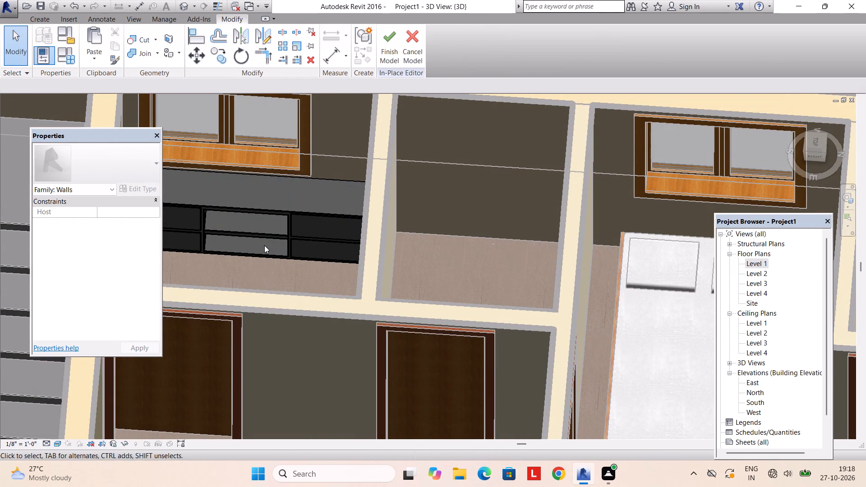
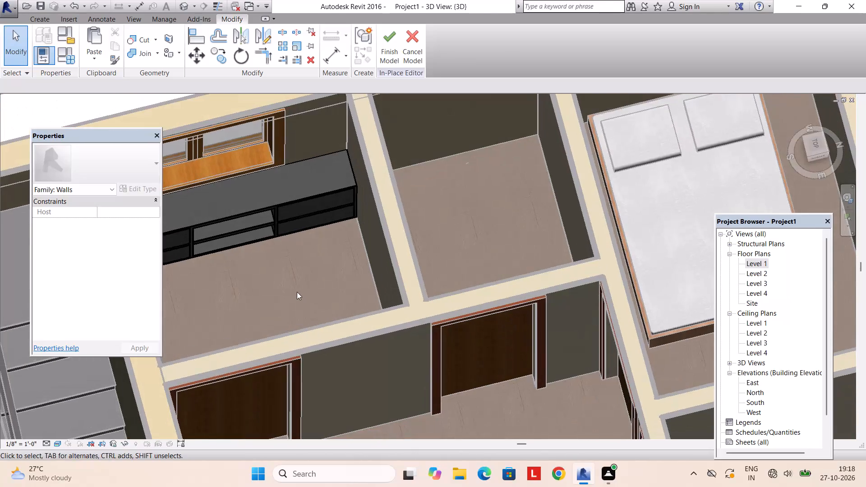
Set the work plane to the cabinet block's front face by picking a plane, ready for a new extrusion.
{"action": "scroll", "coordinate": [299, 294], "scroll_direction": "up", "scroll_amount": 2}
{"action": "middle_click_drag", "start_coordinate": [298, 291], "coordinate": [262, 211], "text": "shift"}
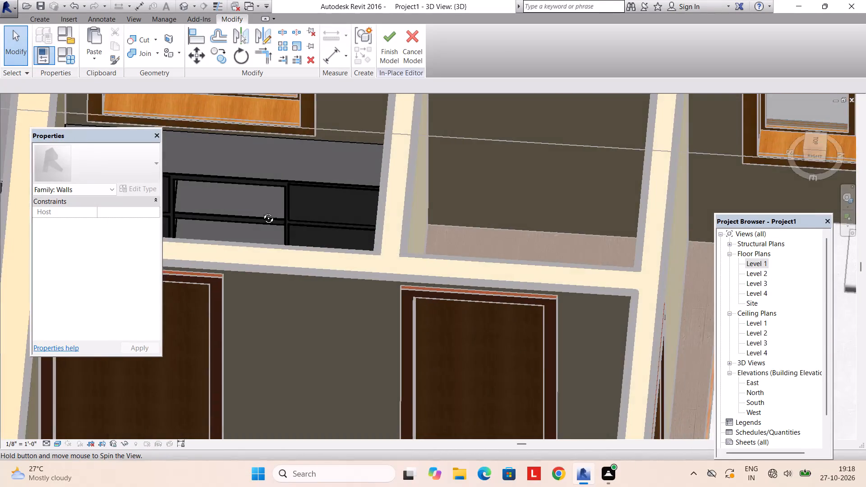
{"action": "middle_click_drag", "start_coordinate": [262, 211], "coordinate": [261, 210], "text": "shift"}
{"action": "scroll", "coordinate": [259, 205], "scroll_direction": "up", "scroll_amount": 4}
{"action": "middle_click_drag", "start_coordinate": [262, 207], "coordinate": [350, 235]}
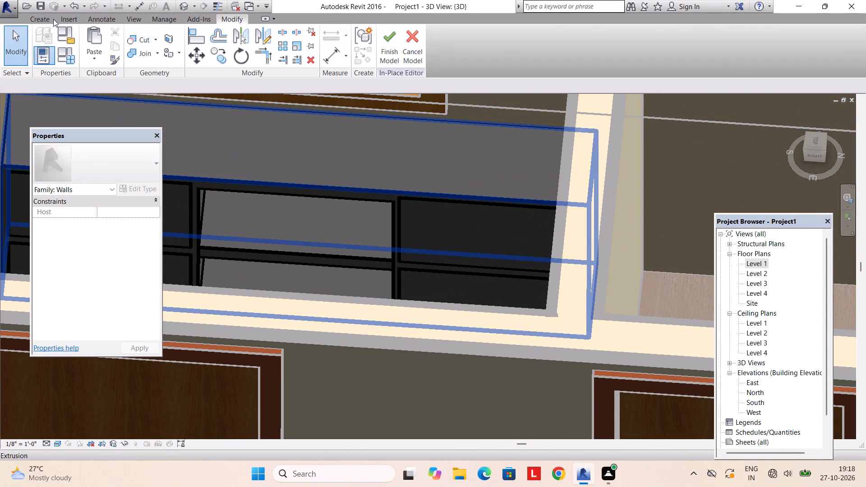
{"action": "left_click", "coordinate": [52, 18]}
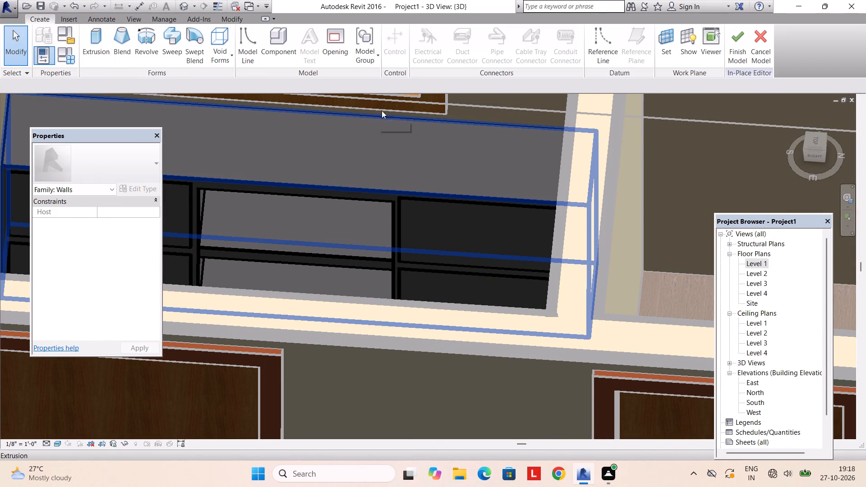
{"action": "left_click", "coordinate": [655, 50]}
{"action": "left_click", "coordinate": [666, 51]}
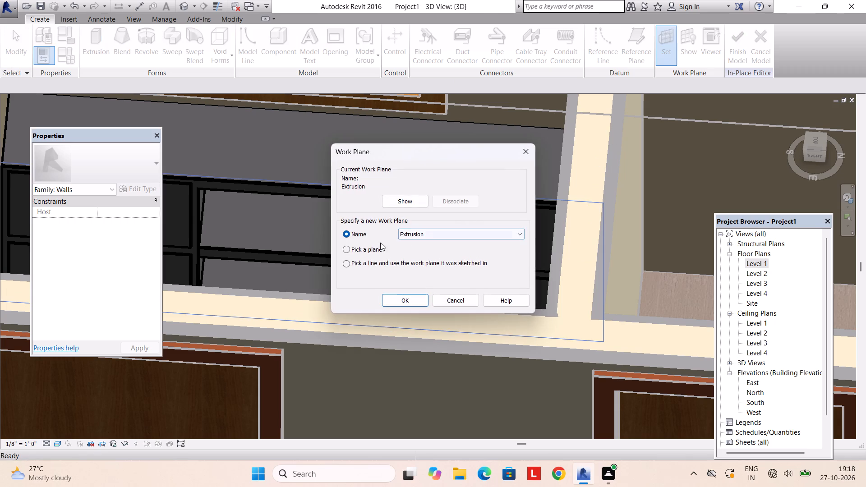
{"action": "left_click", "coordinate": [366, 248]}
{"action": "left_click", "coordinate": [393, 303]}
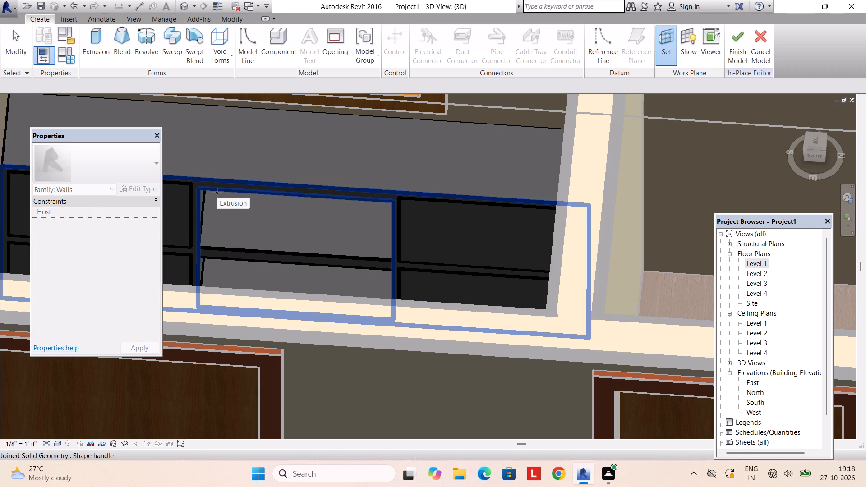
{"action": "left_click", "coordinate": [217, 193]}
{"action": "left_click", "coordinate": [102, 42]}
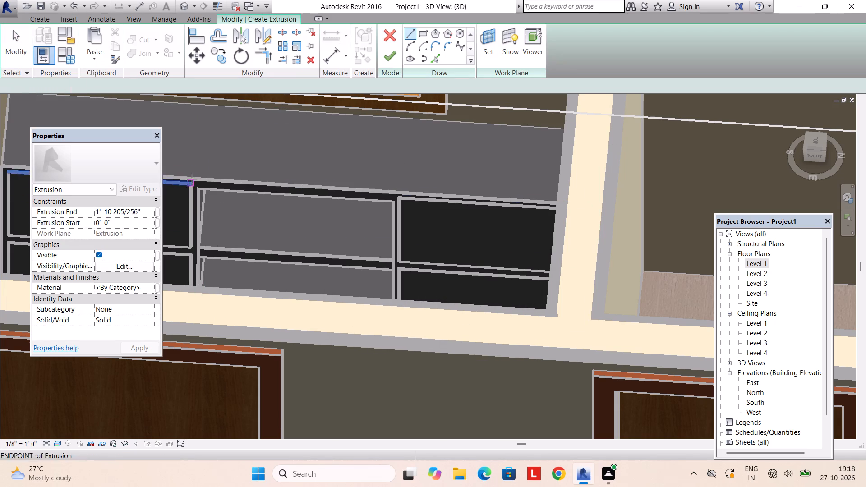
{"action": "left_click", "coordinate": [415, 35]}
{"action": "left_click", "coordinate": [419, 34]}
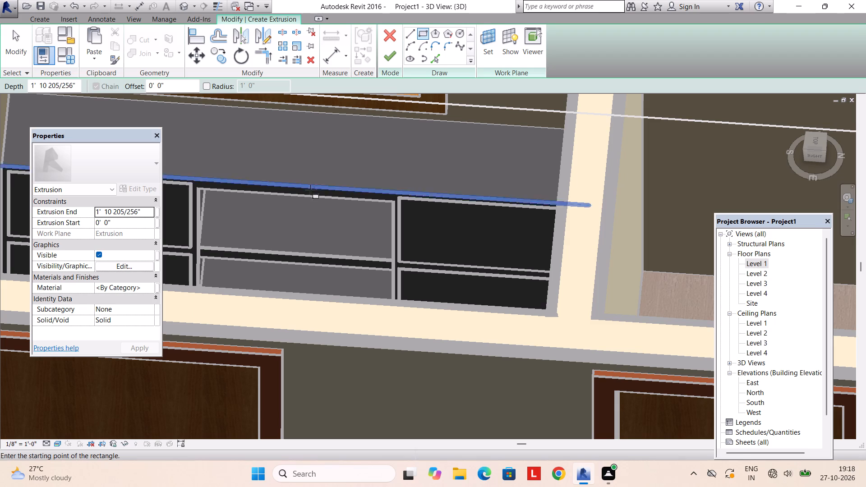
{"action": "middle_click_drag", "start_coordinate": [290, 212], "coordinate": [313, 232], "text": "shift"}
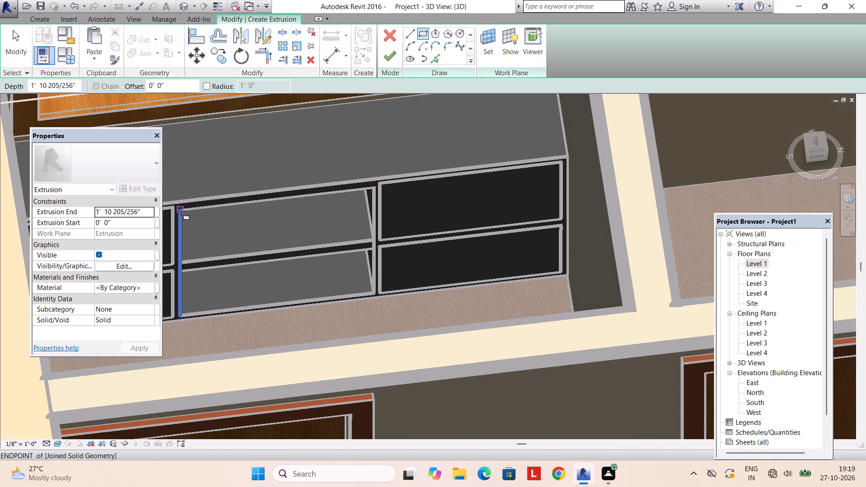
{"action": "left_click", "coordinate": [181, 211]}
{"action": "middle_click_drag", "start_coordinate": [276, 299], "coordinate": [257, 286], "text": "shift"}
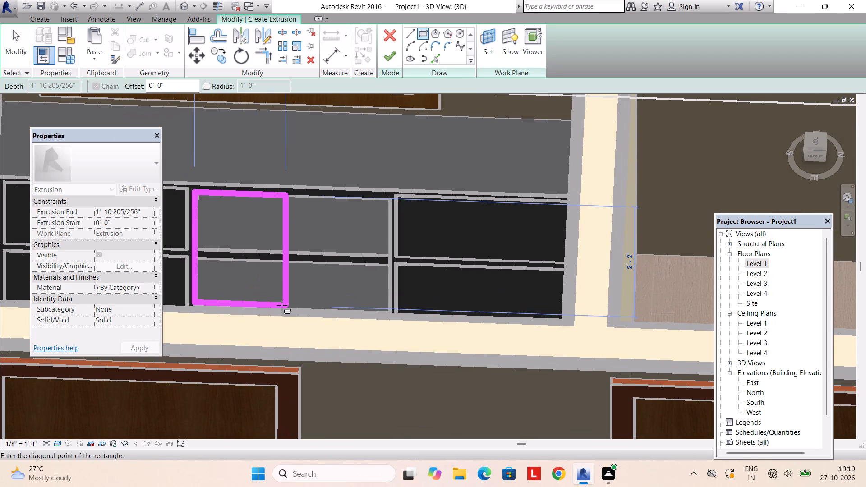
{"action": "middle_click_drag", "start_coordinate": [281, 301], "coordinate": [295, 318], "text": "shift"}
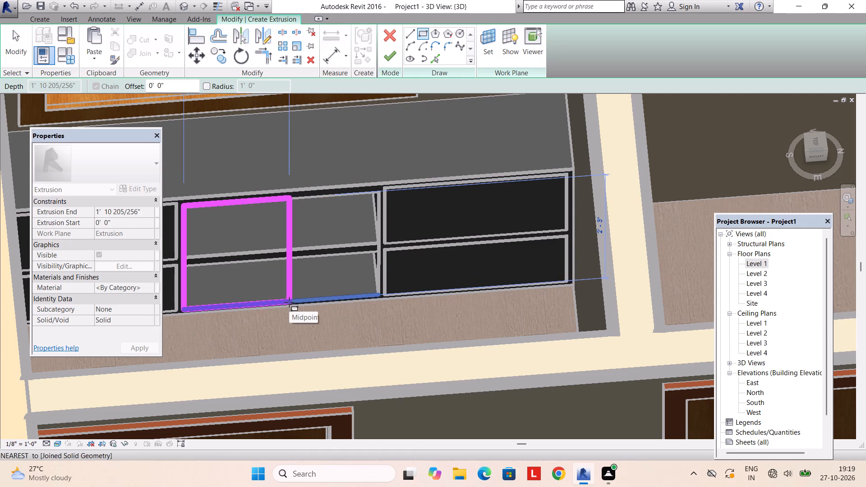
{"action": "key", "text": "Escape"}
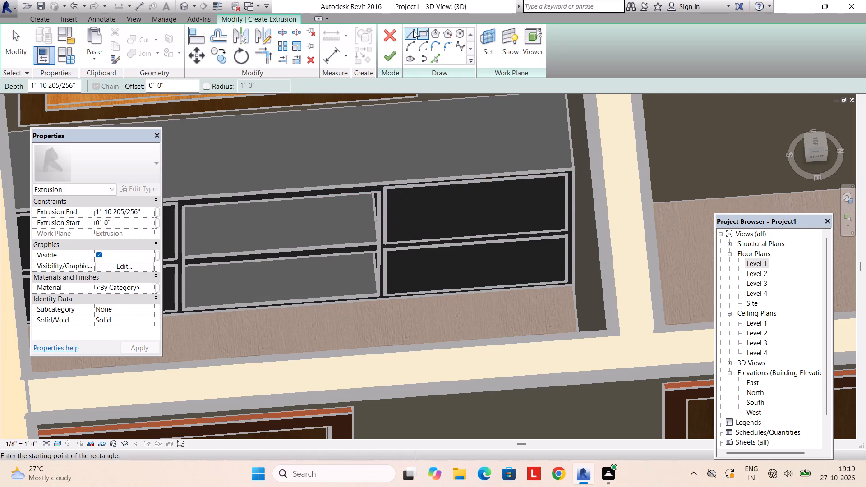
Sketch a closed line outline about 1' 0 7/8" wide over the central opening's left half, starting from its top edge's midpoint.
{"action": "left_click", "coordinate": [413, 31]}
{"action": "scroll", "coordinate": [275, 219], "scroll_direction": "up", "scroll_amount": 2}
{"action": "scroll", "coordinate": [283, 196], "scroll_direction": "down", "scroll_amount": 4}
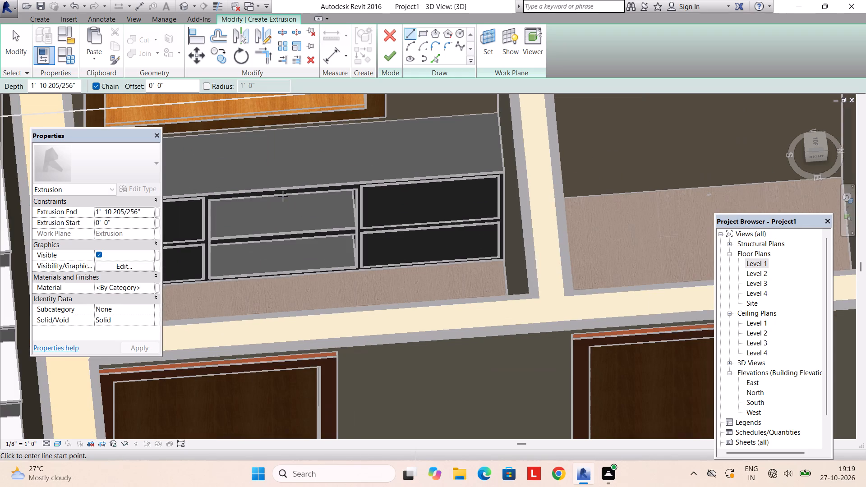
{"action": "middle_click_drag", "start_coordinate": [283, 196], "coordinate": [305, 196]}
{"action": "scroll", "coordinate": [305, 196], "scroll_direction": "up", "scroll_amount": 2}
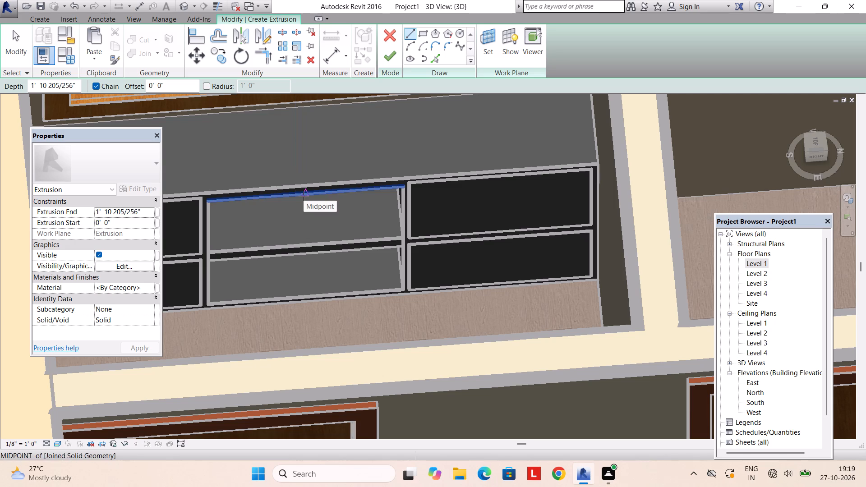
{"action": "left_click", "coordinate": [304, 196]}
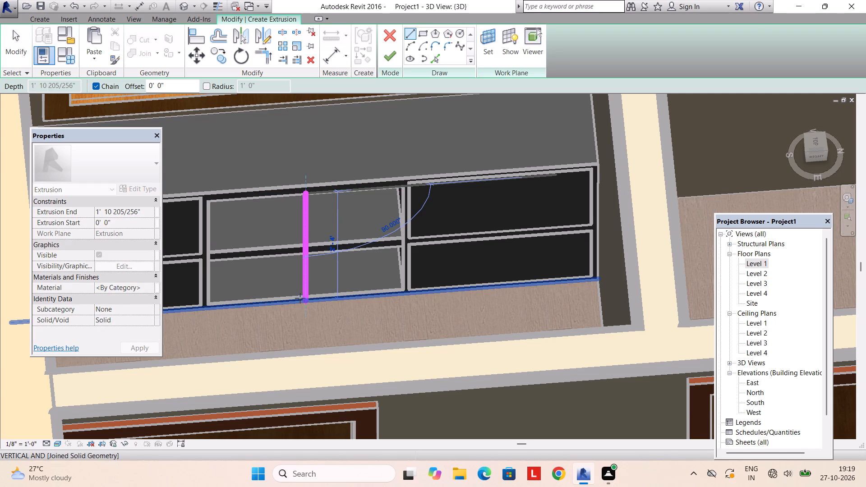
{"action": "left_click", "coordinate": [300, 298]}
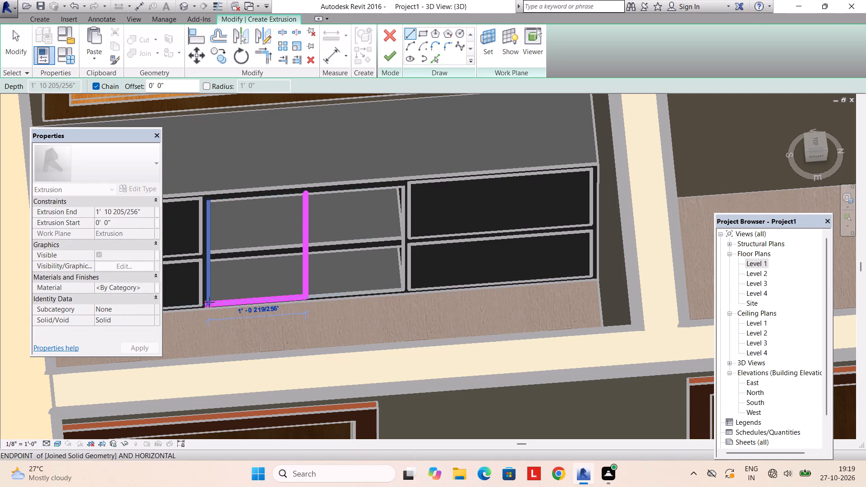
{"action": "left_click", "coordinate": [209, 302]}
{"action": "left_click", "coordinate": [210, 202]}
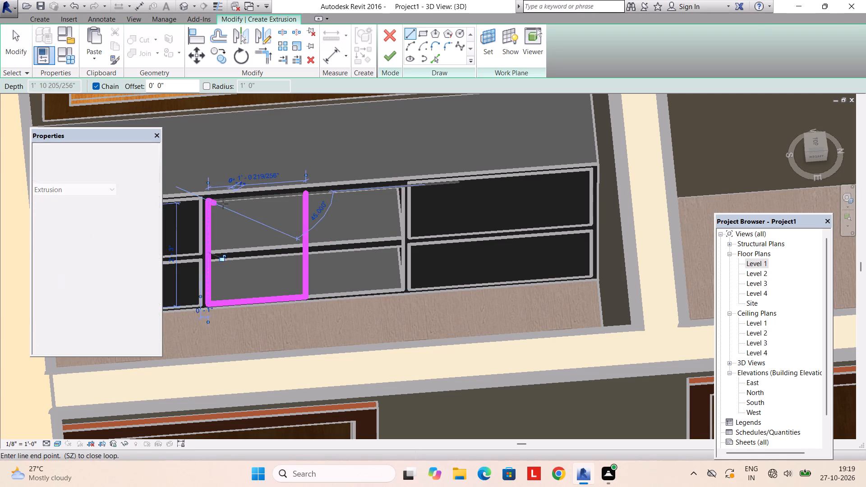
{"action": "left_click", "coordinate": [305, 196]}
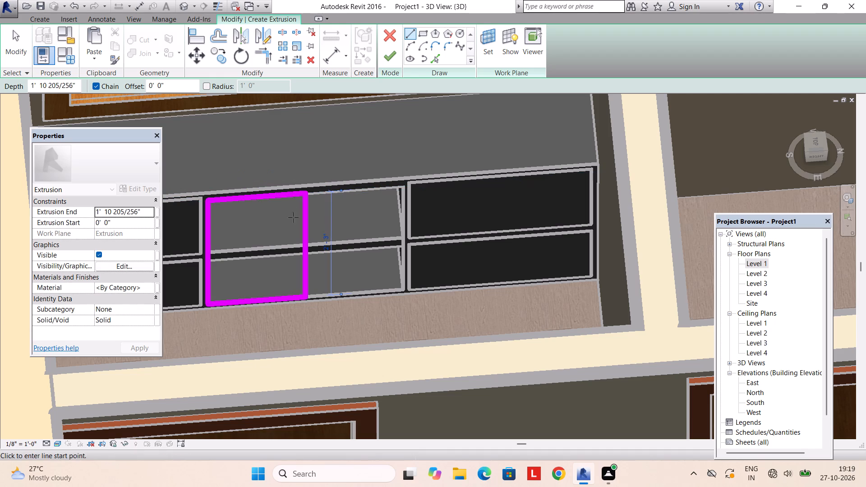
Set the extrusion end to 0.1" and finish the sketch as a thin door panel.
{"action": "scroll", "coordinate": [333, 215], "scroll_direction": "up", "scroll_amount": 3}
{"action": "scroll", "coordinate": [304, 258], "scroll_direction": "down", "scroll_amount": 2}
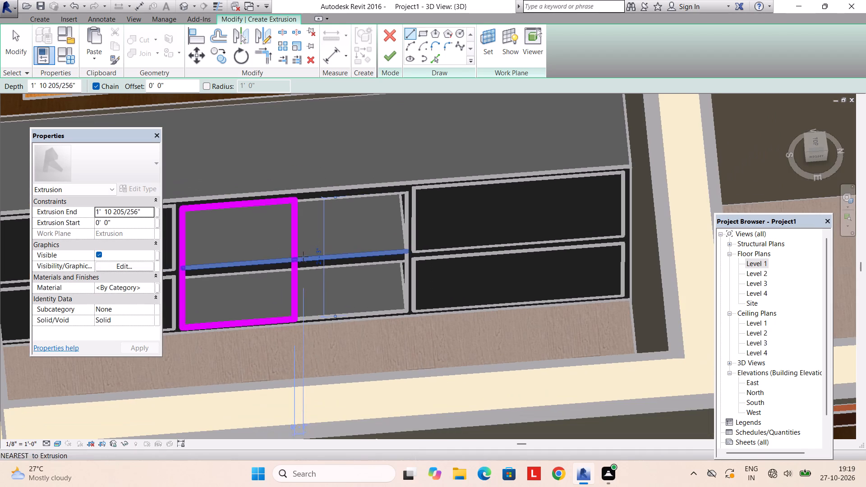
{"action": "scroll", "coordinate": [297, 198], "scroll_direction": "up", "scroll_amount": 4}
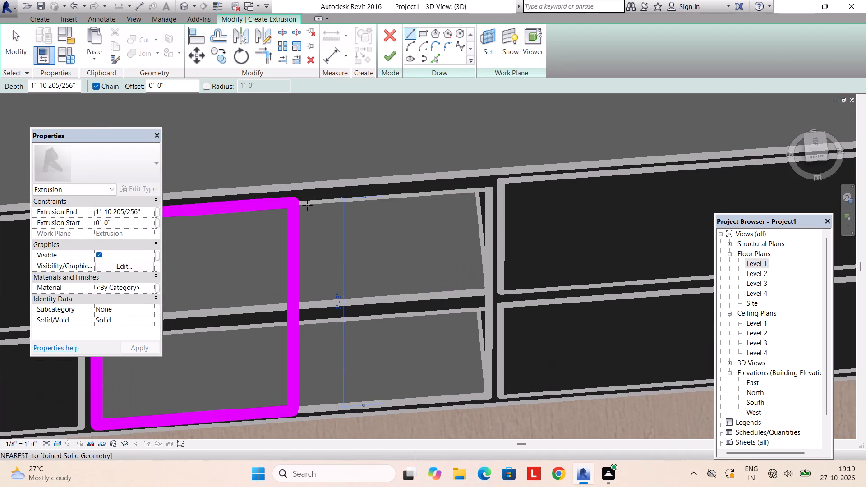
{"action": "scroll", "coordinate": [307, 210], "scroll_direction": "down", "scroll_amount": 4}
{"action": "left_click", "coordinate": [148, 215]}
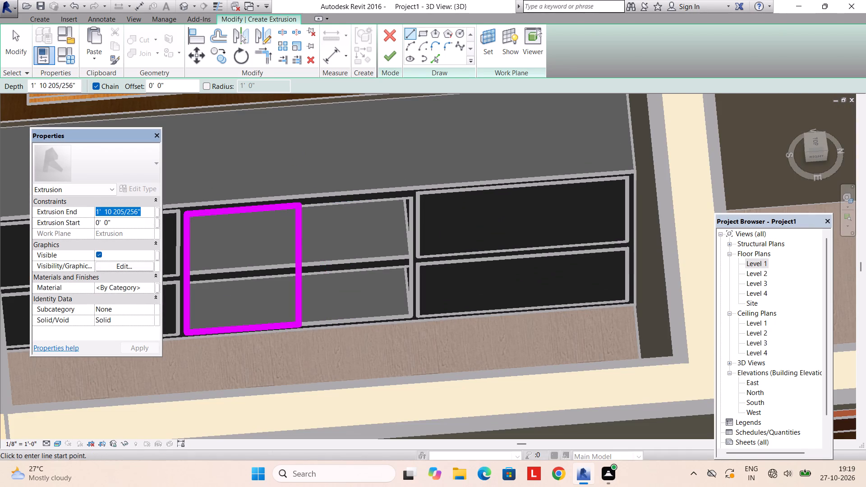
{"action": "type", "text": "0.1\""}
{"action": "key", "text": "Return"}
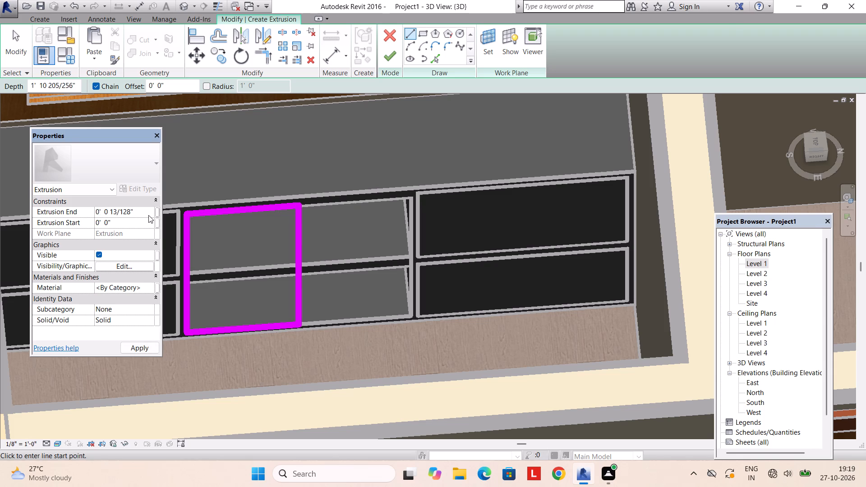
{"action": "left_click", "coordinate": [387, 54]}
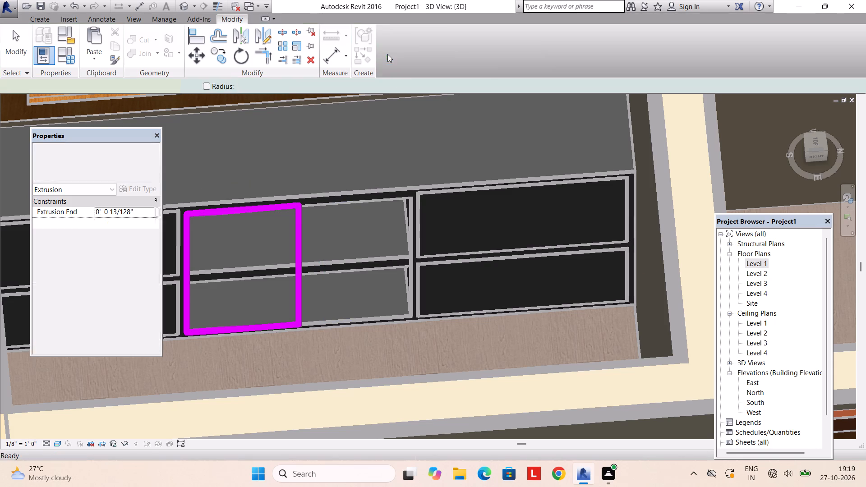
{"action": "key", "text": "Escape"}
Copy the door panel and paste it over the right half of the central opening.
{"action": "scroll", "coordinate": [320, 233], "scroll_direction": "down", "scroll_amount": 3}
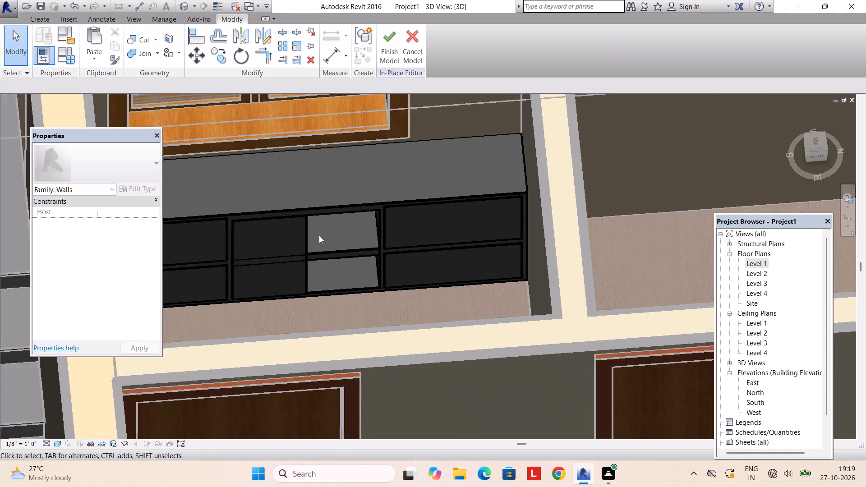
{"action": "scroll", "coordinate": [319, 236], "scroll_direction": "up", "scroll_amount": 5}
{"action": "scroll", "coordinate": [262, 211], "scroll_direction": "down", "scroll_amount": 4}
{"action": "left_click", "coordinate": [257, 207]}
{"action": "key", "text": "ctrl+c"}
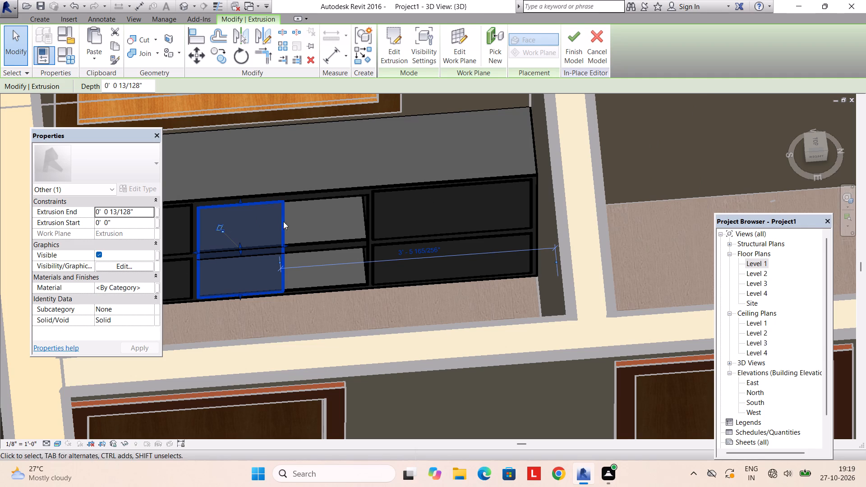
{"action": "key", "text": "Escape"}
{"action": "key", "text": "ctrl+v"}
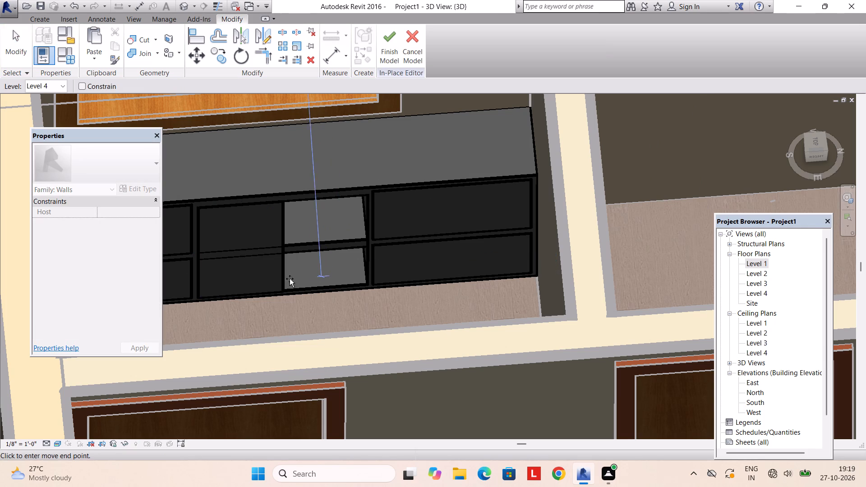
{"action": "left_click", "coordinate": [288, 290]}
{"action": "key", "text": "Escape"}
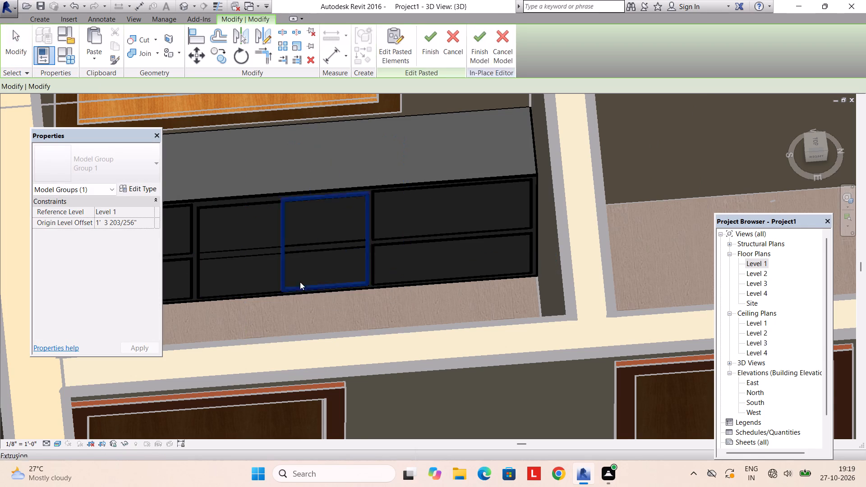
Shift the pasted door panel slightly sideways, away from the first panel.
{"action": "scroll", "coordinate": [302, 271], "scroll_direction": "up", "scroll_amount": 5}
{"action": "scroll", "coordinate": [303, 256], "scroll_direction": "down", "scroll_amount": 4}
{"action": "left_click", "coordinate": [283, 243]}
{"action": "scroll", "coordinate": [283, 243], "scroll_direction": "up", "scroll_amount": 3}
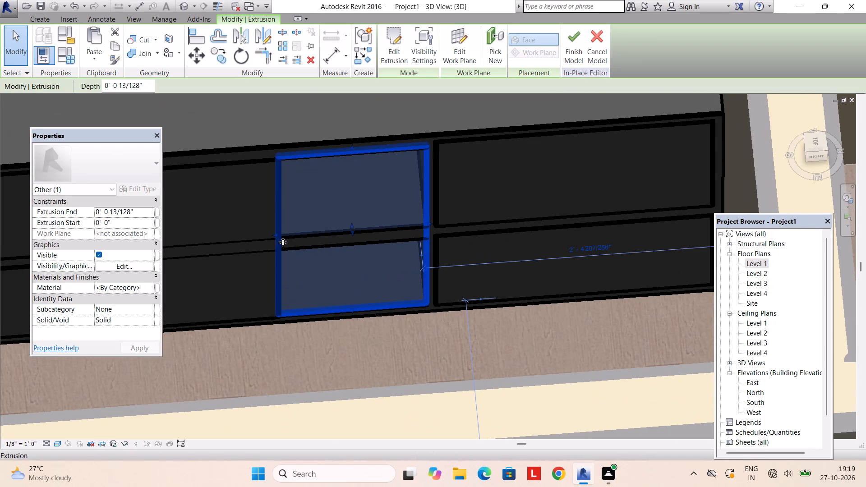
{"action": "left_click_drag", "start_coordinate": [276, 234], "coordinate": [283, 234]}
{"action": "key", "text": "Escape"}
{"action": "scroll", "coordinate": [291, 255], "scroll_direction": "up", "scroll_amount": 6}
{"action": "scroll", "coordinate": [291, 250], "scroll_direction": "down", "scroll_amount": 3}
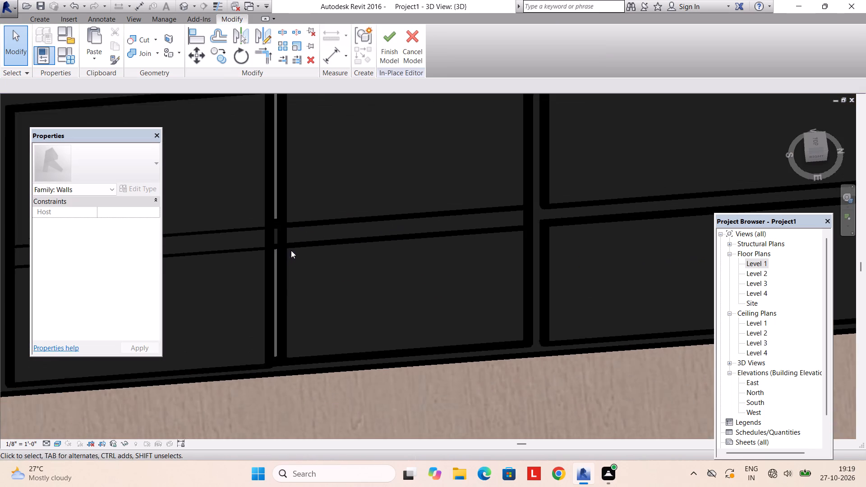
Nudge the pasted door panel three small increments back towards the first panel.
{"action": "scroll", "coordinate": [291, 250], "scroll_direction": "down", "scroll_amount": 1}
{"action": "left_click", "coordinate": [283, 255]}
{"action": "scroll", "coordinate": [283, 254], "scroll_direction": "up", "scroll_amount": 8}
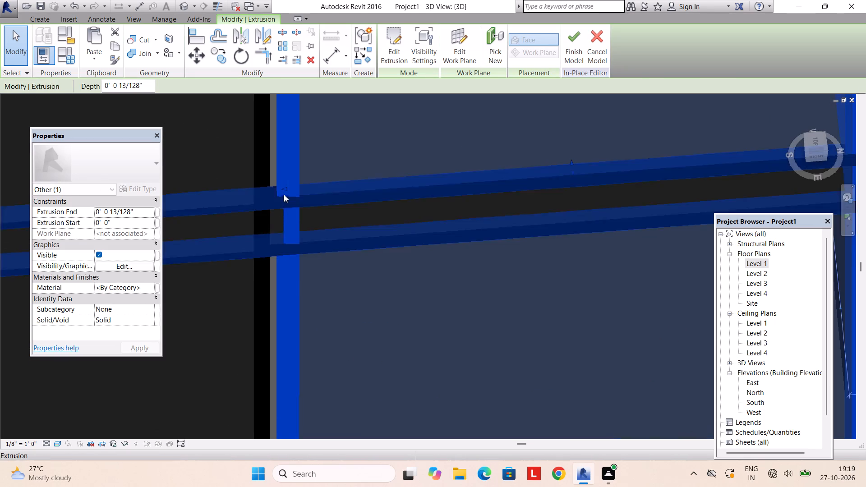
{"action": "key", "text": "Left"}
{"action": "key", "text": "Left"}
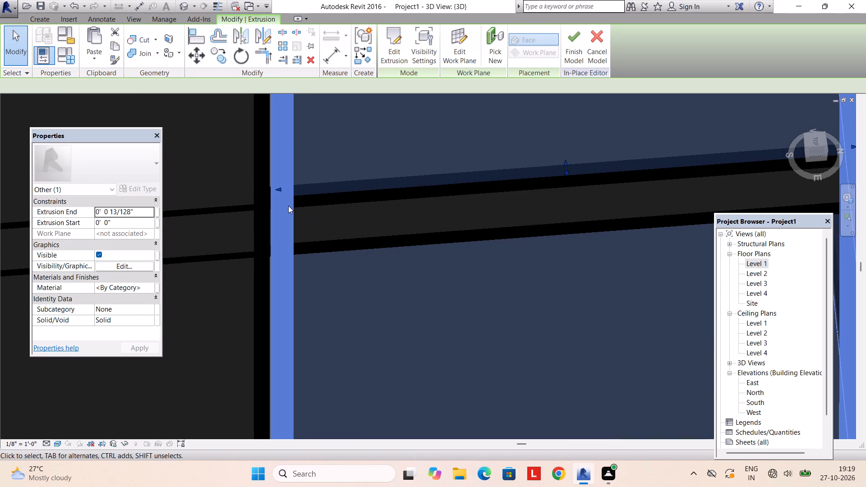
{"action": "key", "text": "Left"}
{"action": "key", "text": "Escape"}
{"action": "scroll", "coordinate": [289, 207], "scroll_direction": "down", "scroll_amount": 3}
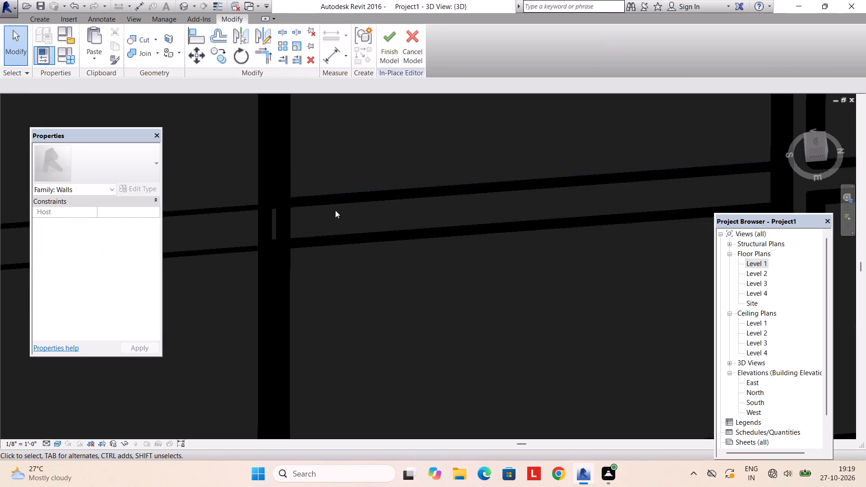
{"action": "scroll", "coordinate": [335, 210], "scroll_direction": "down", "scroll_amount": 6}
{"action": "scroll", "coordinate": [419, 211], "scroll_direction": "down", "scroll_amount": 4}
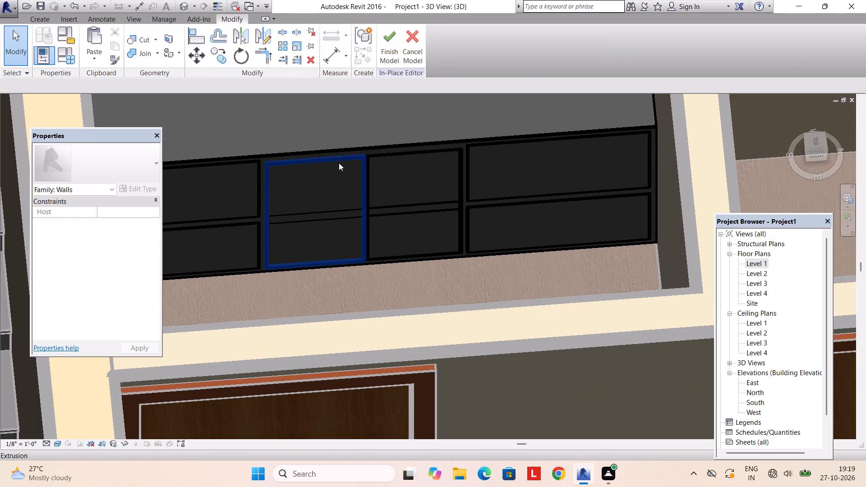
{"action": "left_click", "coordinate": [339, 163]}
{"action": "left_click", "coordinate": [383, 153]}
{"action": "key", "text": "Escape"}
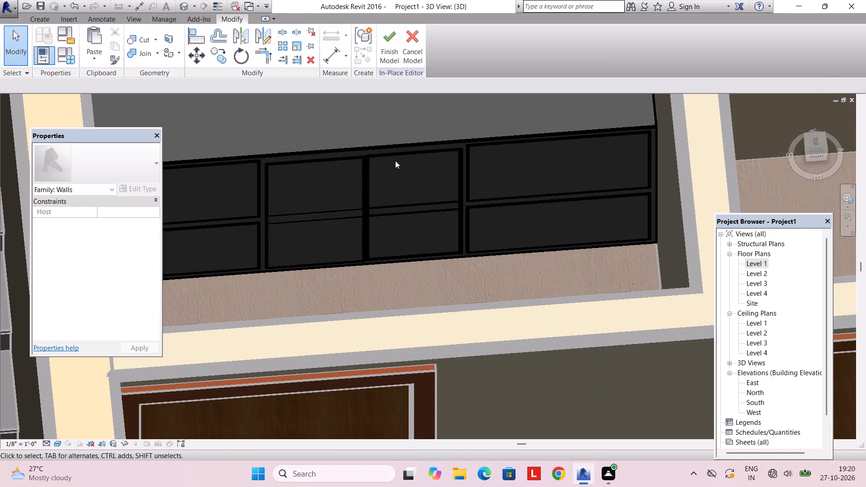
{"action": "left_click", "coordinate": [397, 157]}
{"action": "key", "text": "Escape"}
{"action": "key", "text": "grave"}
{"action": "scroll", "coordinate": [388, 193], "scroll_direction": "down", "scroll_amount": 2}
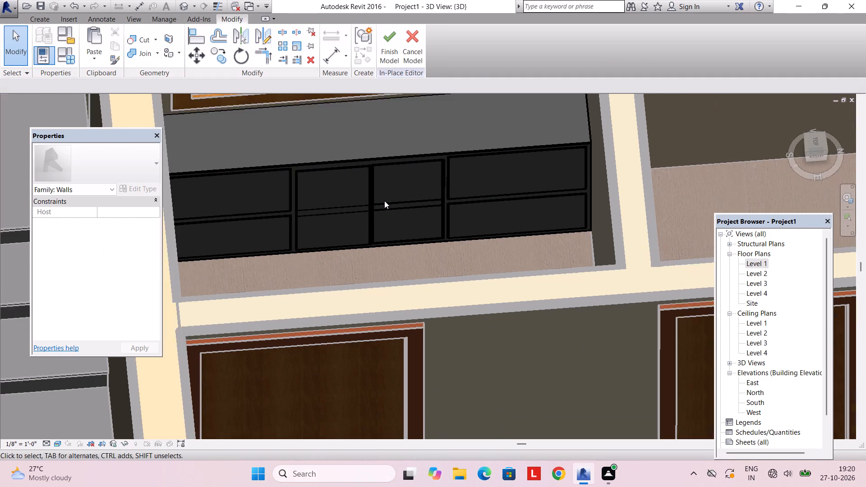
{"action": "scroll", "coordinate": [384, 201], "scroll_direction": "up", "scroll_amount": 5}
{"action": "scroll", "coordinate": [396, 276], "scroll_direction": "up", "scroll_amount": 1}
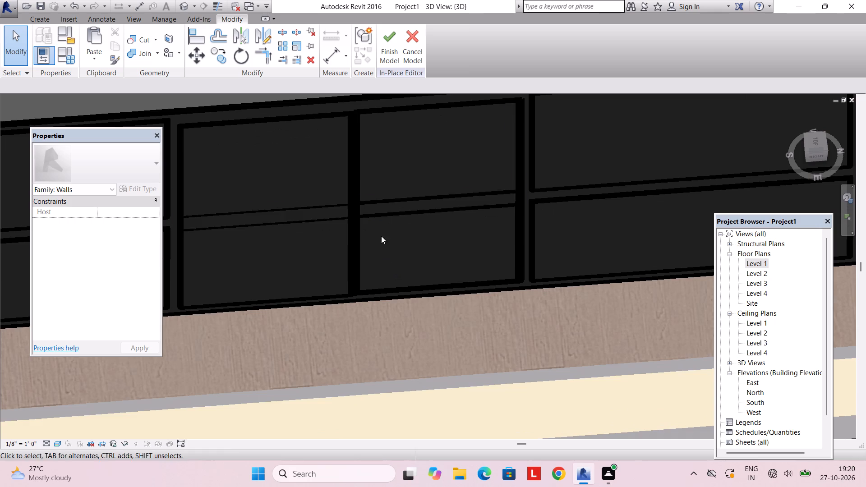
Nudge the pasted door panel, over the right half of the cabinet's central opening, down nine small increments.
{"action": "middle_click_drag", "start_coordinate": [365, 151], "coordinate": [345, 189]}
{"action": "scroll", "coordinate": [363, 161], "scroll_direction": "up", "scroll_amount": 5}
{"action": "left_click", "coordinate": [365, 139]}
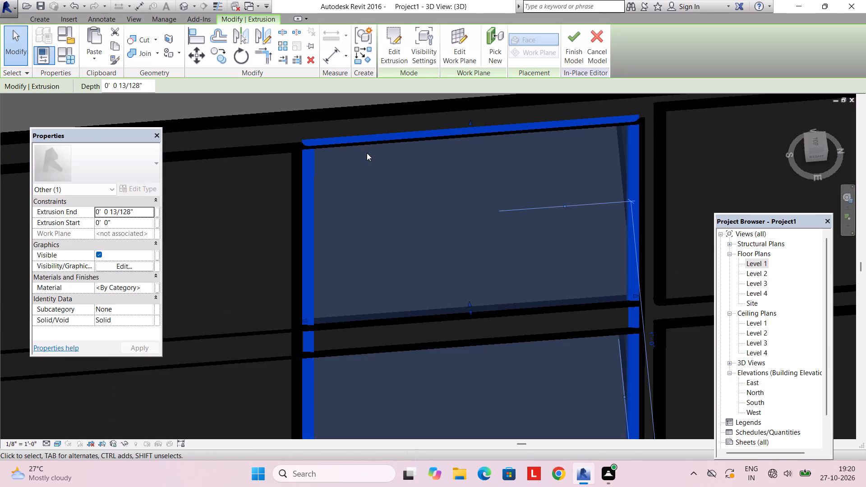
{"action": "scroll", "coordinate": [367, 155], "scroll_direction": "up", "scroll_amount": 5}
{"action": "key", "text": "Down"}
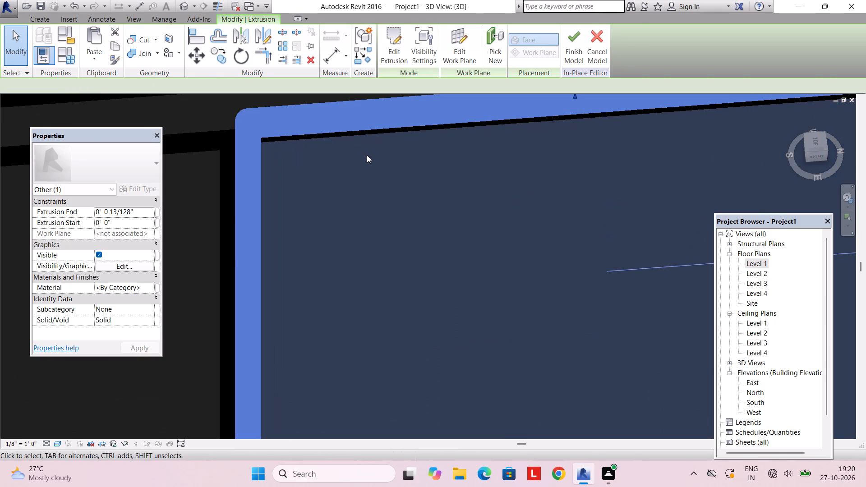
{"action": "key", "text": "Down"}
{"action": "key", "text": "Down"}
{"action": "key", "text": "Down"}
{"action": "key", "text": "Down"}
{"action": "key", "text": "Down"}
{"action": "key", "text": "Down"}
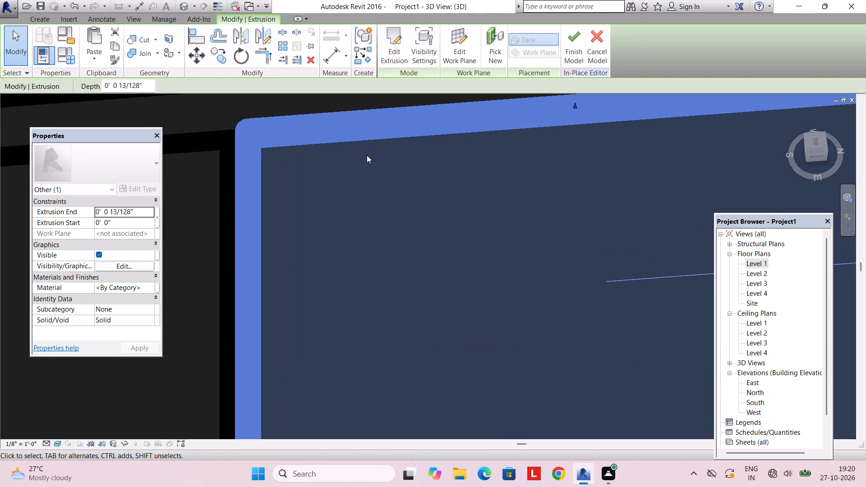
{"action": "key", "text": "Down"}
{"action": "key", "text": "Down"}
{"action": "key", "text": "Escape"}
{"action": "scroll", "coordinate": [361, 158], "scroll_direction": "down", "scroll_amount": 2}
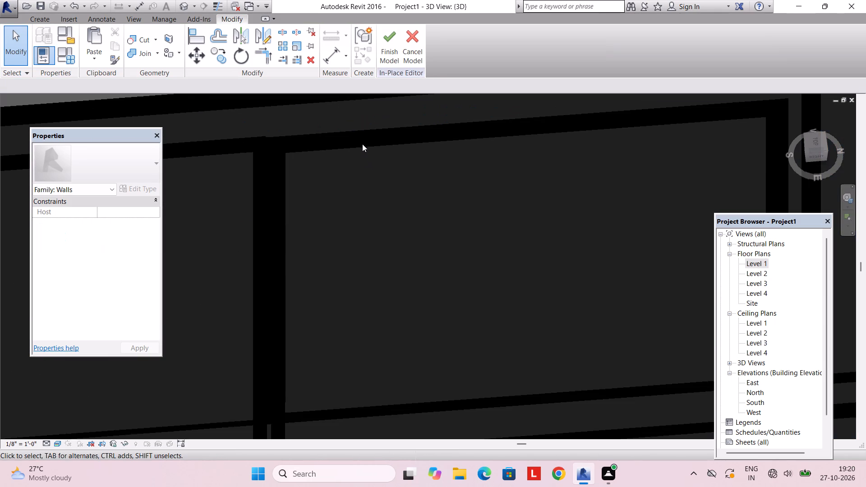
Nudge the same door panel back up two small increments to line it up with its neighbour.
{"action": "scroll", "coordinate": [362, 143], "scroll_direction": "up", "scroll_amount": 3}
{"action": "left_click", "coordinate": [360, 142]}
{"action": "left_click", "coordinate": [369, 138]}
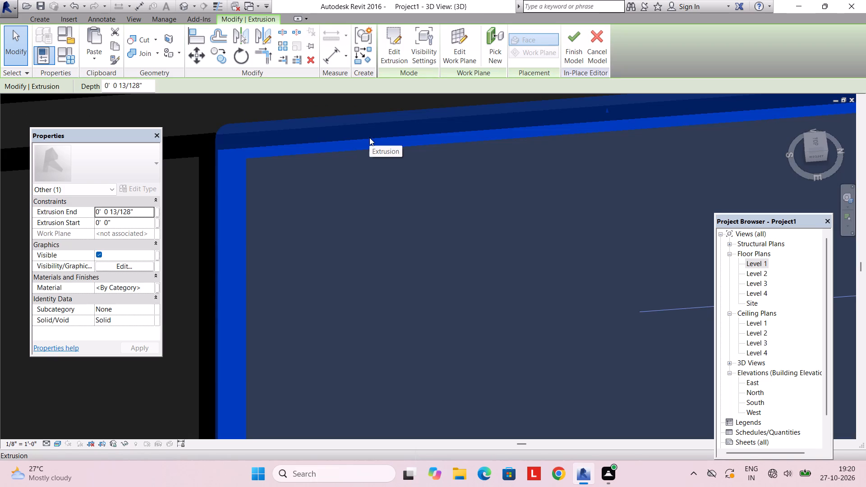
{"action": "key", "text": "Up"}
{"action": "key", "text": "Up"}
{"action": "key", "text": "Escape"}
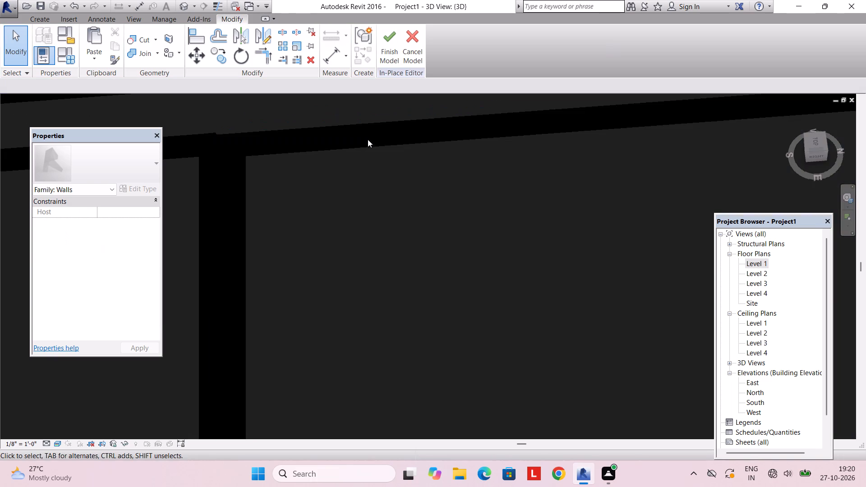
{"action": "scroll", "coordinate": [351, 148], "scroll_direction": "down", "scroll_amount": 14}
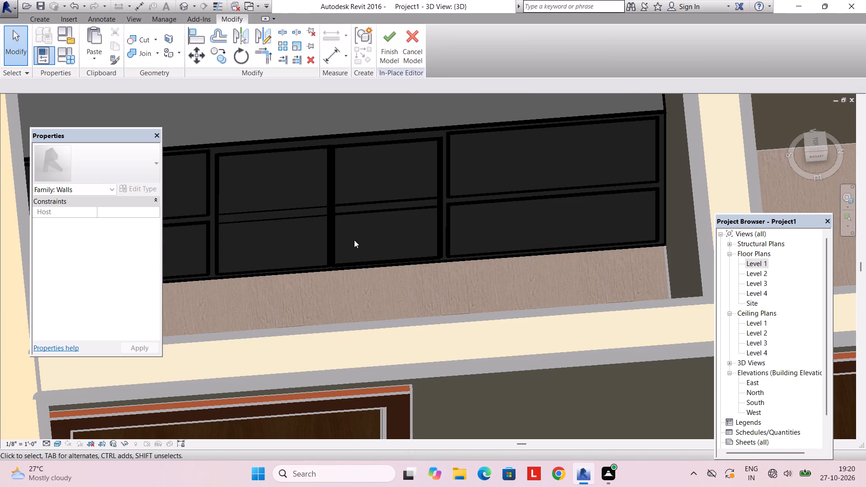
Set the extrusion end of both central door panels to 0.2".
{"action": "middle_click_drag", "start_coordinate": [357, 239], "coordinate": [381, 216], "text": "shift"}
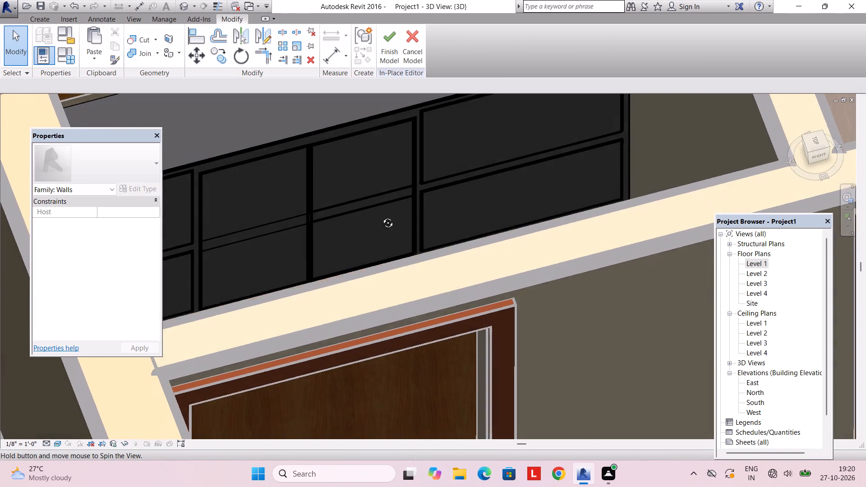
{"action": "middle_click_drag", "start_coordinate": [381, 216], "coordinate": [321, 213], "text": "shift"}
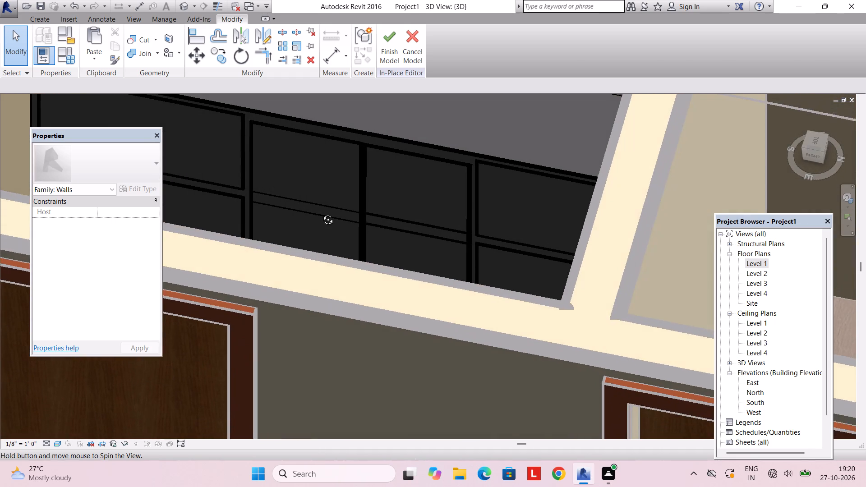
{"action": "middle_click_drag", "start_coordinate": [321, 213], "coordinate": [369, 227], "text": "shift"}
{"action": "middle_click_drag", "start_coordinate": [369, 227], "coordinate": [417, 226], "text": "shift"}
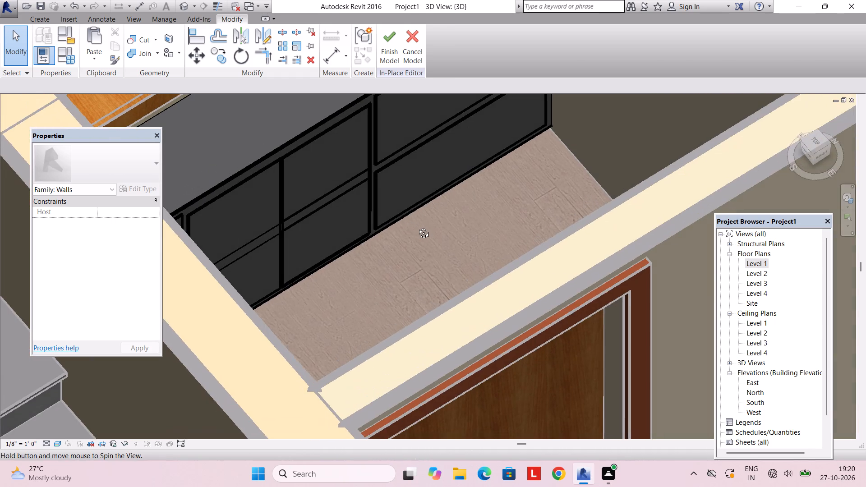
{"action": "middle_click_drag", "start_coordinate": [417, 226], "coordinate": [346, 243], "text": "shift"}
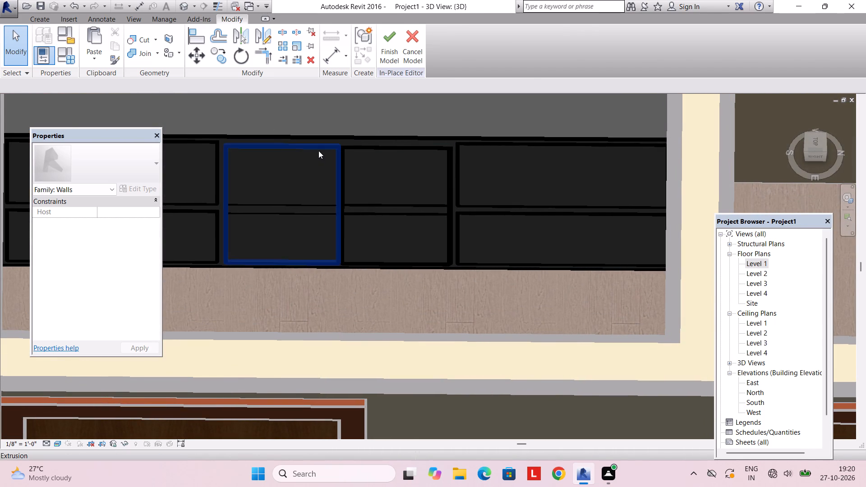
{"action": "left_click", "coordinate": [318, 151]}
{"action": "left_click", "coordinate": [368, 149], "text": "ctrl"}
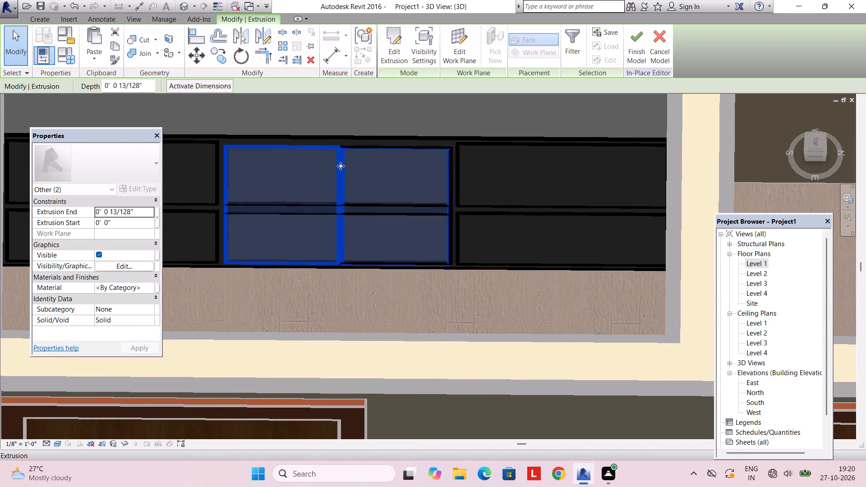
{"action": "left_click", "coordinate": [137, 211]}
{"action": "left_click_drag", "start_coordinate": [137, 211], "coordinate": [63, 206]}
{"action": "type", "text": "0."}
{"action": "key", "text": "2"}
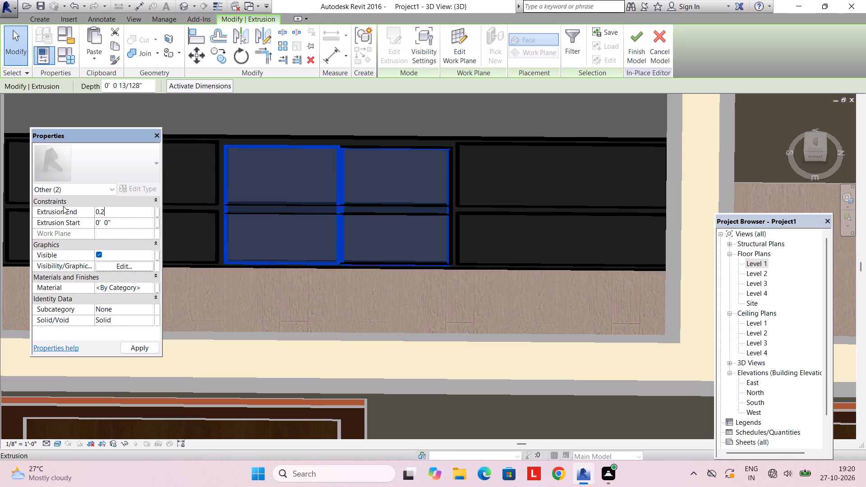
{"action": "key", "text": "shift+quotedbl"}
{"action": "key", "text": "Return"}
{"action": "key", "text": "Return"}
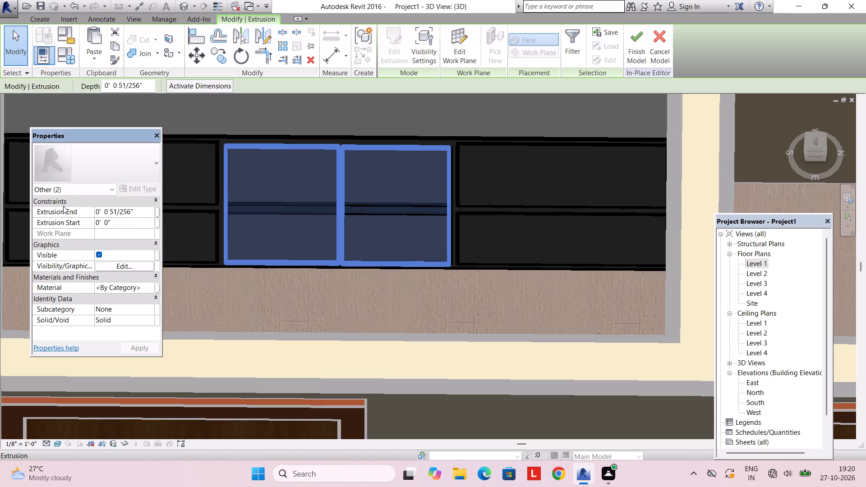
{"action": "key", "text": "Escape"}
{"action": "key", "text": "Escape"}
Check the thickened door panels and finish the in-place cabinet model.
{"action": "scroll", "coordinate": [173, 187], "scroll_direction": "down", "scroll_amount": 2}
{"action": "scroll", "coordinate": [243, 176], "scroll_direction": "up", "scroll_amount": 3}
{"action": "scroll", "coordinate": [286, 184], "scroll_direction": "down", "scroll_amount": 4}
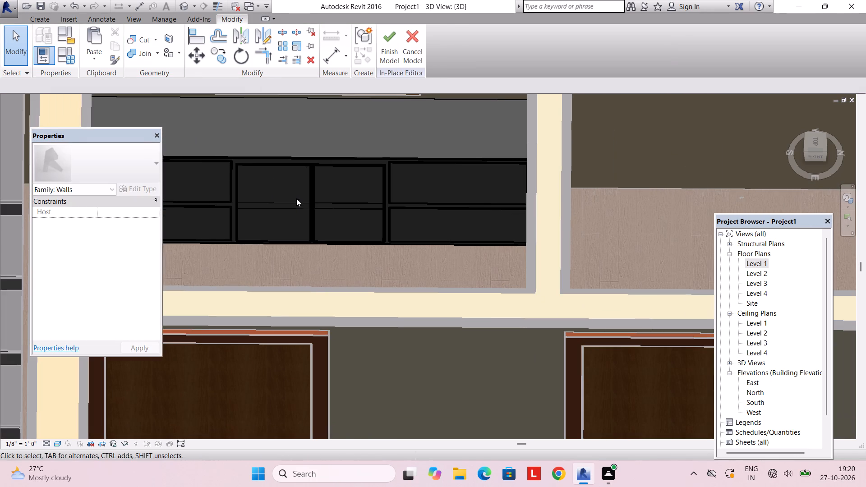
{"action": "middle_click_drag", "start_coordinate": [304, 204], "coordinate": [311, 214], "text": "ctrl"}
{"action": "middle_click_drag", "start_coordinate": [304, 207], "coordinate": [340, 219], "text": "shift"}
{"action": "scroll", "coordinate": [292, 205], "scroll_direction": "up", "scroll_amount": 3}
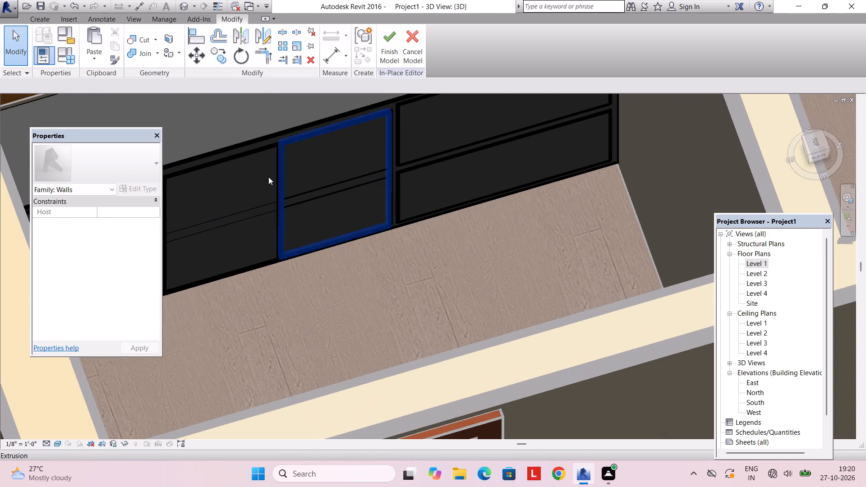
{"action": "left_click", "coordinate": [249, 155]}
{"action": "left_click", "coordinate": [291, 147], "text": "ctrl"}
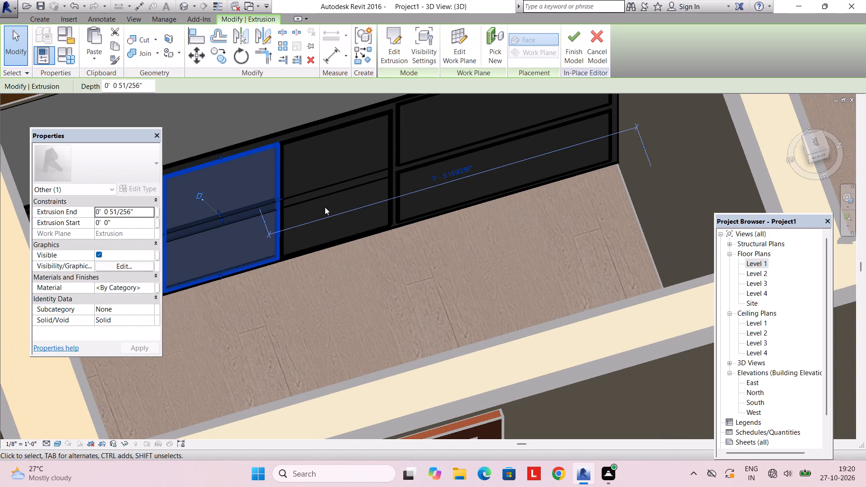
{"action": "key", "text": "Escape"}
{"action": "left_click", "coordinate": [384, 53]}
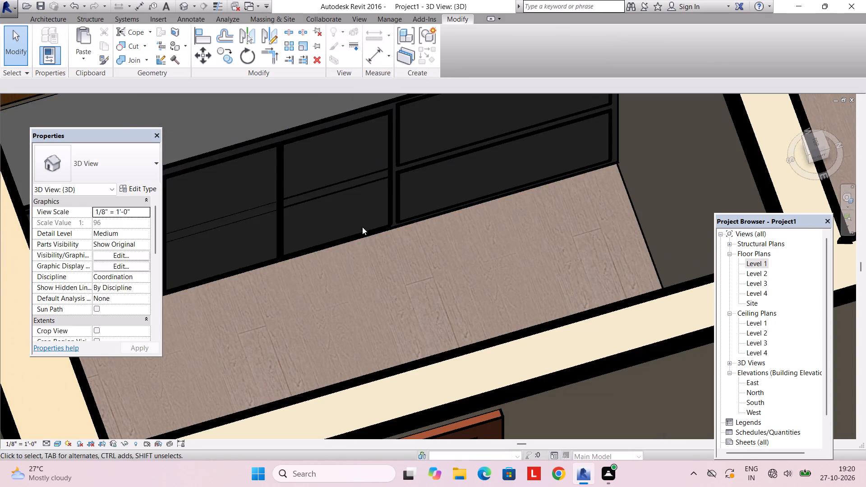
Reopen the cabinet block below the window for in-place editing.
{"action": "key", "text": "Escape"}
{"action": "scroll", "coordinate": [347, 233], "scroll_direction": "down", "scroll_amount": 5}
{"action": "middle_click_drag", "start_coordinate": [327, 257], "coordinate": [294, 200], "text": "shift"}
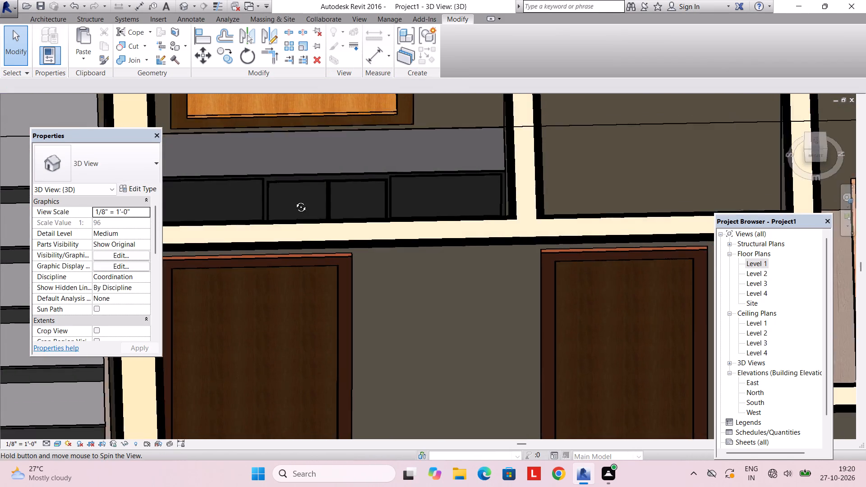
{"action": "middle_click_drag", "start_coordinate": [294, 200], "coordinate": [294, 200], "text": "shift"}
{"action": "scroll", "coordinate": [300, 197], "scroll_direction": "up", "scroll_amount": 3}
{"action": "middle_click_drag", "start_coordinate": [311, 198], "coordinate": [326, 236], "text": "shift"}
{"action": "left_click", "coordinate": [331, 186]}
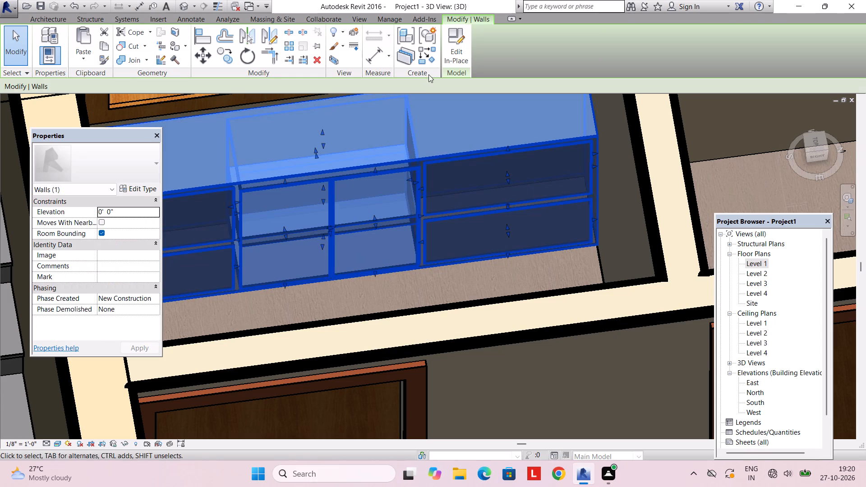
{"action": "left_click", "coordinate": [448, 55]}
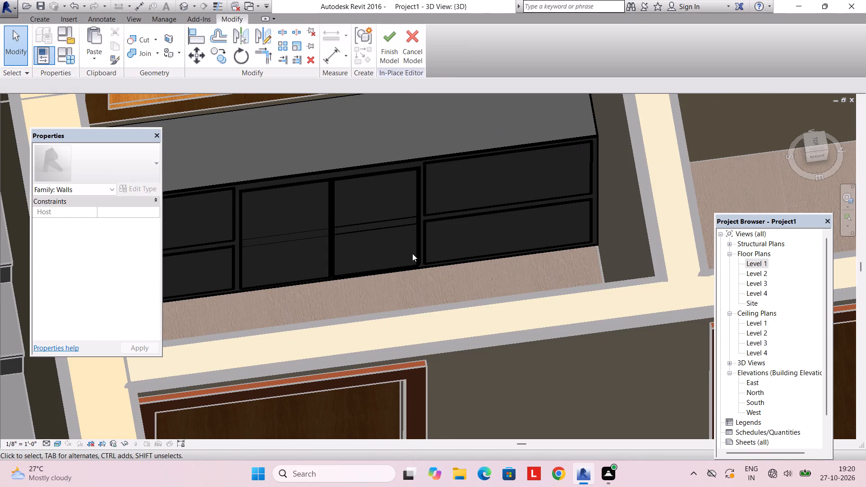
Create a new material named wood from the material setting of the main cabinet body extrusion.
{"action": "scroll", "coordinate": [476, 190], "scroll_direction": "down", "scroll_amount": 13}
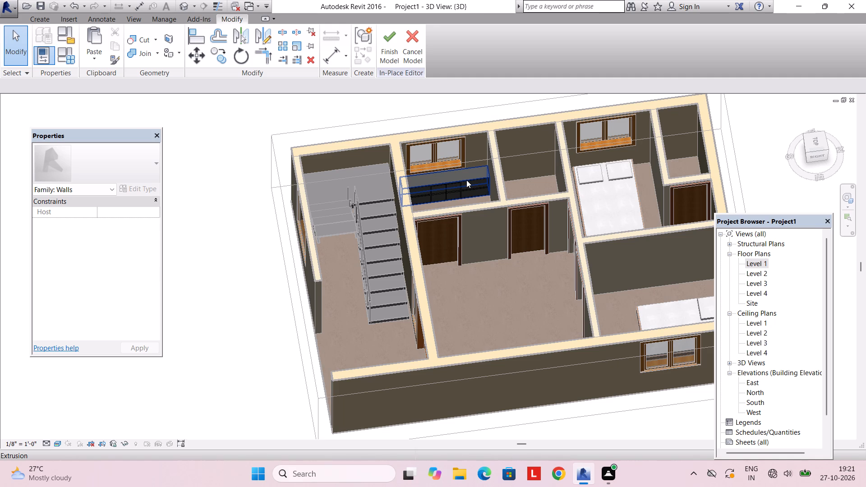
{"action": "scroll", "coordinate": [466, 180], "scroll_direction": "up", "scroll_amount": 12}
{"action": "left_click", "coordinate": [474, 152]}
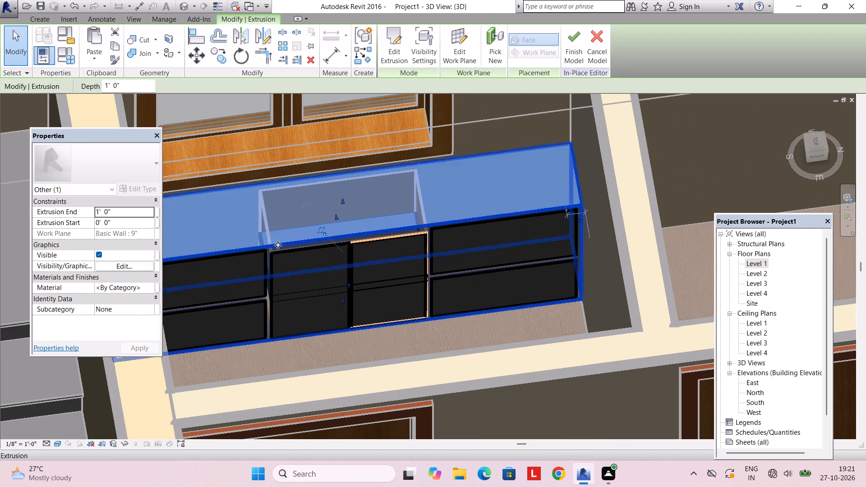
{"action": "scroll", "coordinate": [387, 251], "scroll_direction": "up", "scroll_amount": 3}
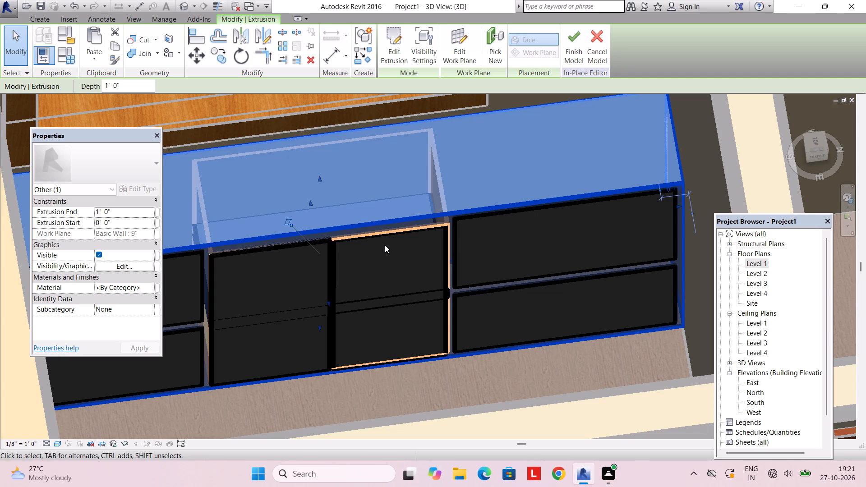
{"action": "middle_click_drag", "start_coordinate": [385, 245], "coordinate": [404, 222]}
{"action": "scroll", "coordinate": [404, 222], "scroll_direction": "up", "scroll_amount": 1}
{"action": "middle_click_drag", "start_coordinate": [369, 221], "coordinate": [402, 221], "text": "shift"}
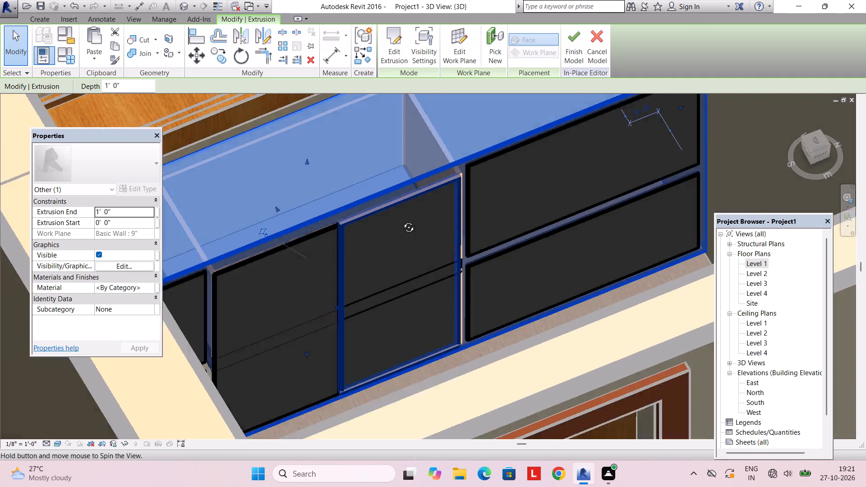
{"action": "middle_click_drag", "start_coordinate": [402, 221], "coordinate": [358, 214], "text": "shift"}
{"action": "scroll", "coordinate": [358, 214], "scroll_direction": "down", "scroll_amount": 4}
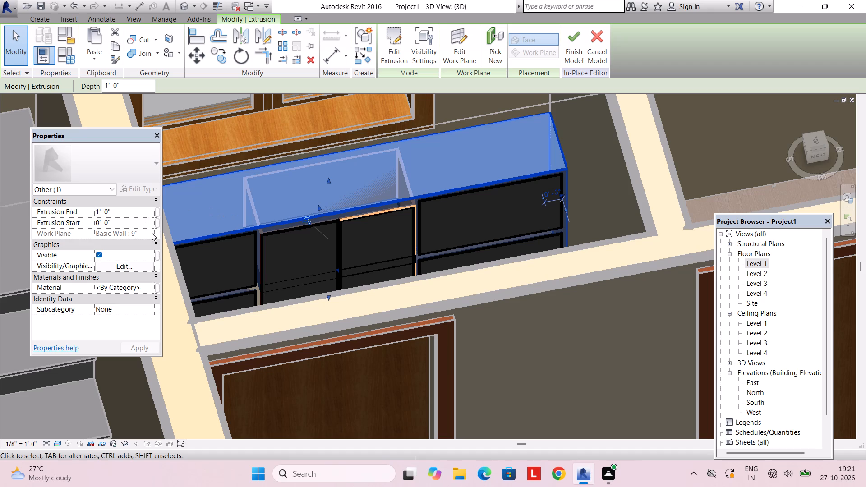
{"action": "left_click", "coordinate": [152, 286]}
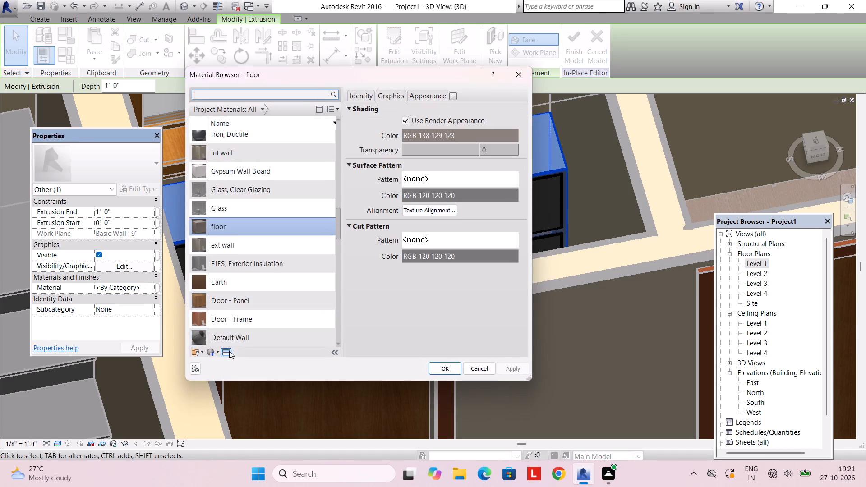
{"action": "left_click", "coordinate": [212, 356]}
{"action": "left_click", "coordinate": [228, 362]}
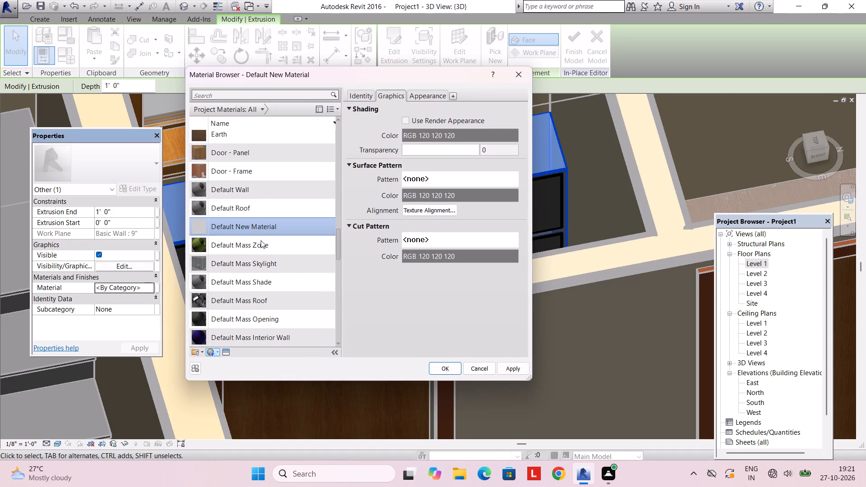
{"action": "right_click", "coordinate": [266, 228]}
{"action": "left_click", "coordinate": [283, 257]}
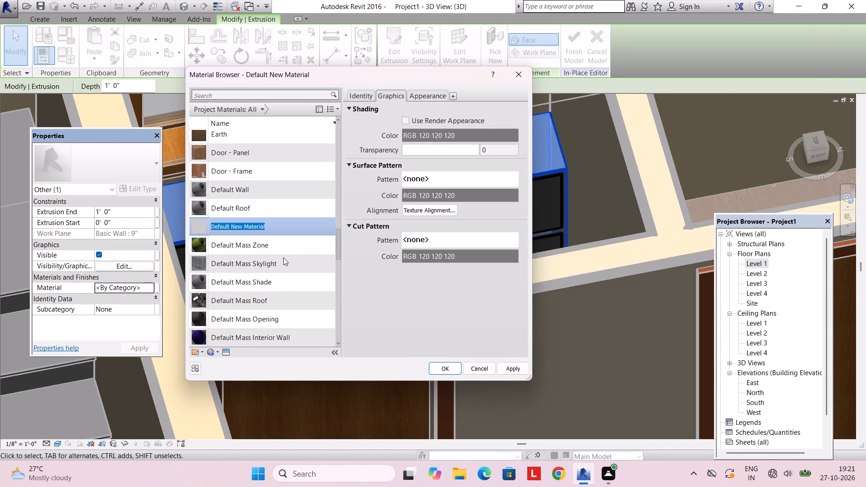
{"action": "type", "text": "wood"}
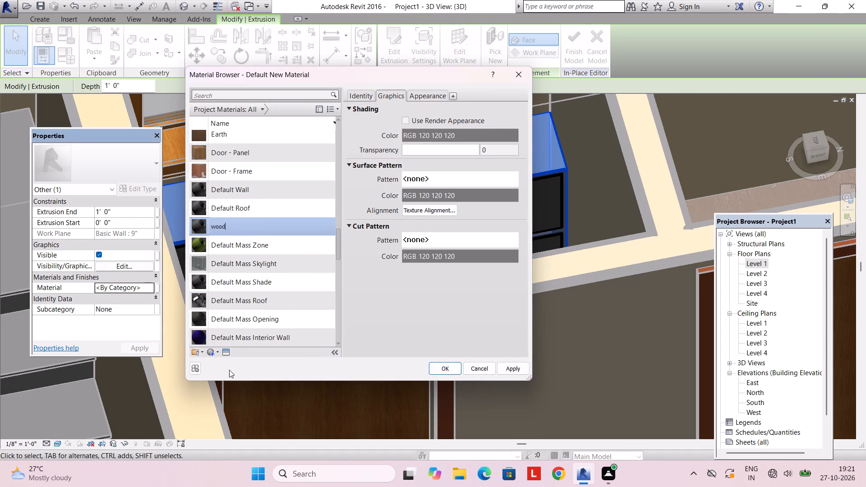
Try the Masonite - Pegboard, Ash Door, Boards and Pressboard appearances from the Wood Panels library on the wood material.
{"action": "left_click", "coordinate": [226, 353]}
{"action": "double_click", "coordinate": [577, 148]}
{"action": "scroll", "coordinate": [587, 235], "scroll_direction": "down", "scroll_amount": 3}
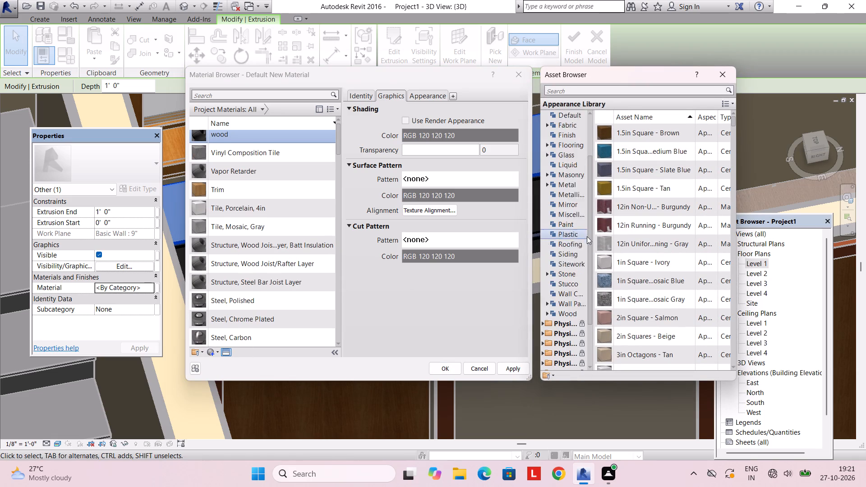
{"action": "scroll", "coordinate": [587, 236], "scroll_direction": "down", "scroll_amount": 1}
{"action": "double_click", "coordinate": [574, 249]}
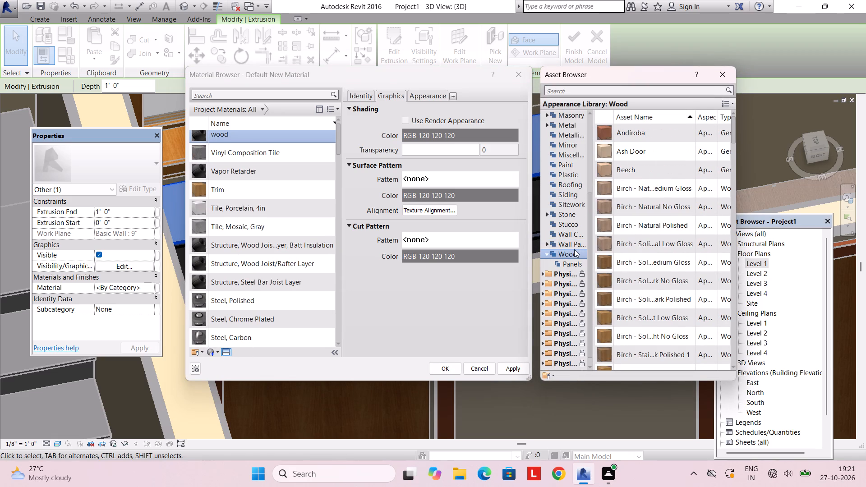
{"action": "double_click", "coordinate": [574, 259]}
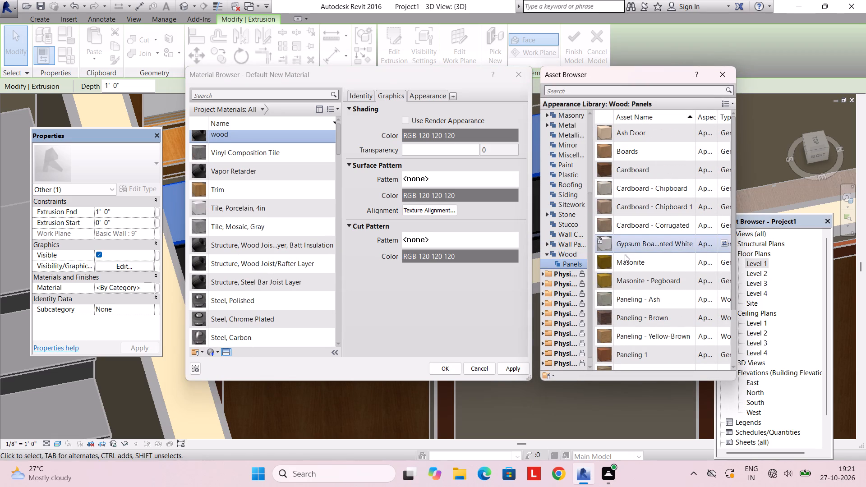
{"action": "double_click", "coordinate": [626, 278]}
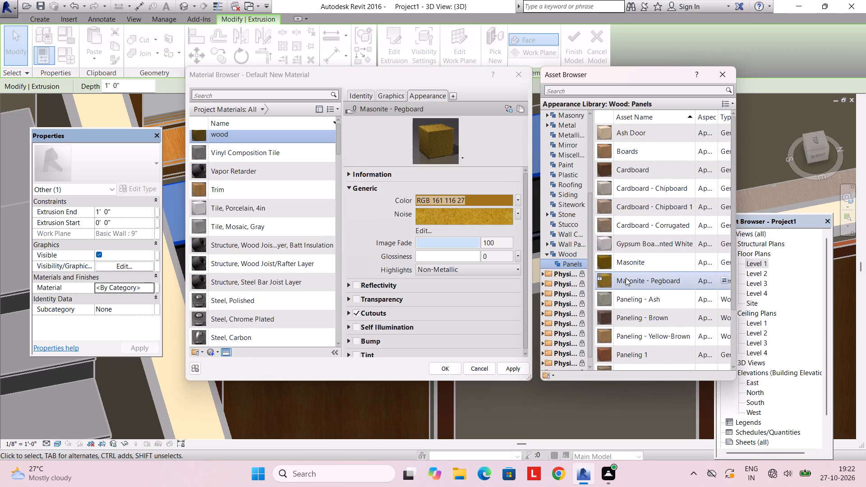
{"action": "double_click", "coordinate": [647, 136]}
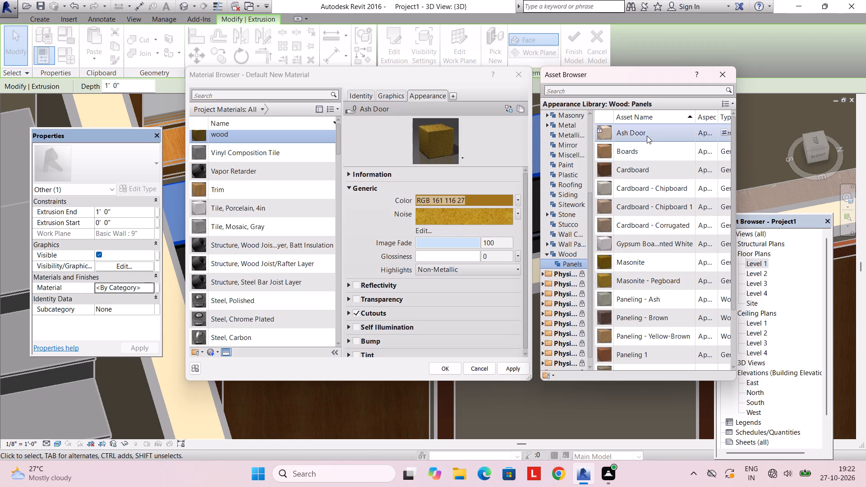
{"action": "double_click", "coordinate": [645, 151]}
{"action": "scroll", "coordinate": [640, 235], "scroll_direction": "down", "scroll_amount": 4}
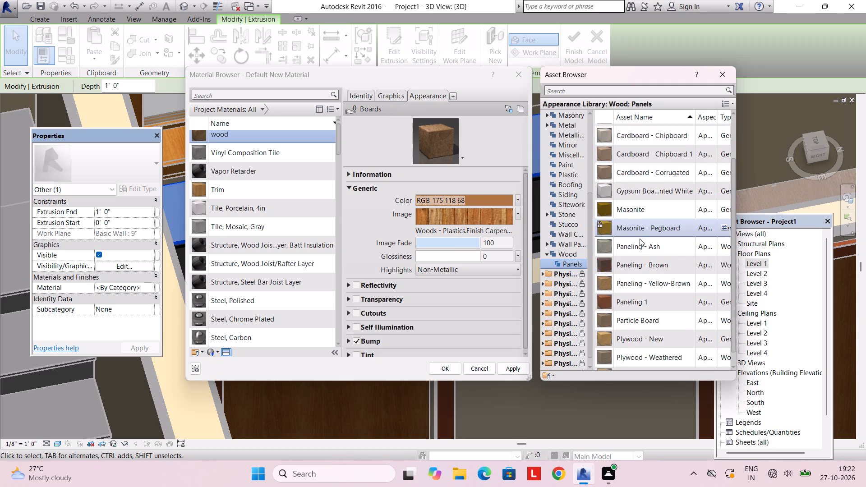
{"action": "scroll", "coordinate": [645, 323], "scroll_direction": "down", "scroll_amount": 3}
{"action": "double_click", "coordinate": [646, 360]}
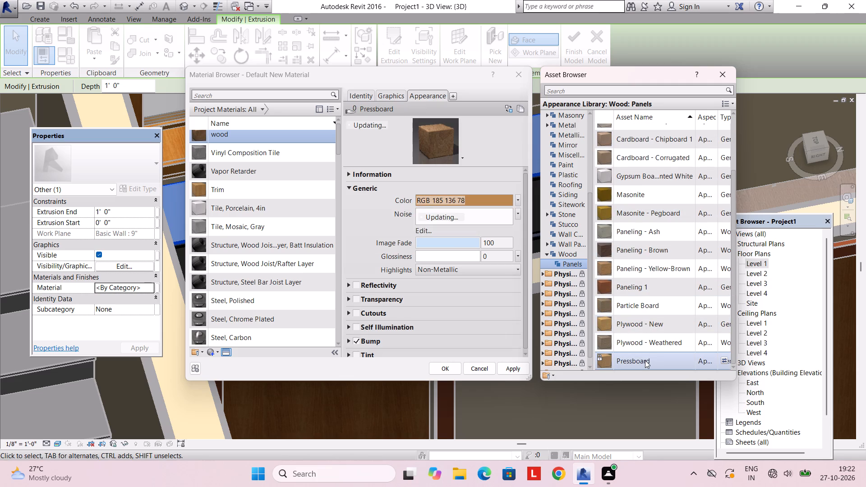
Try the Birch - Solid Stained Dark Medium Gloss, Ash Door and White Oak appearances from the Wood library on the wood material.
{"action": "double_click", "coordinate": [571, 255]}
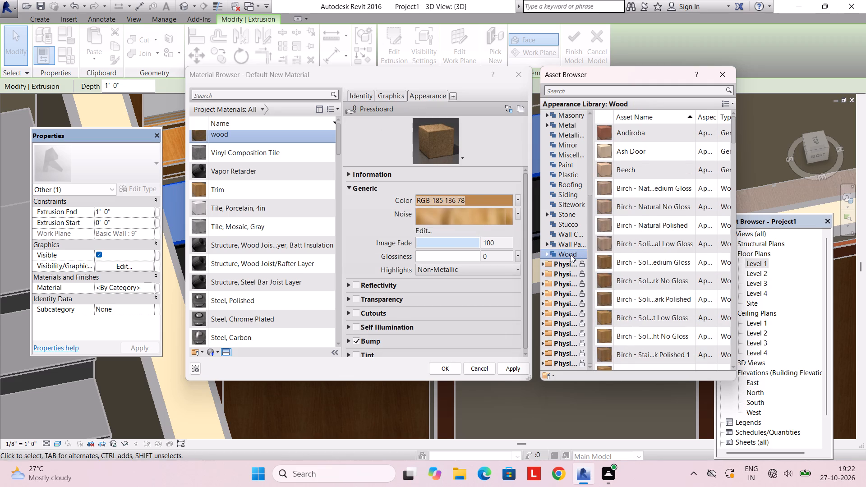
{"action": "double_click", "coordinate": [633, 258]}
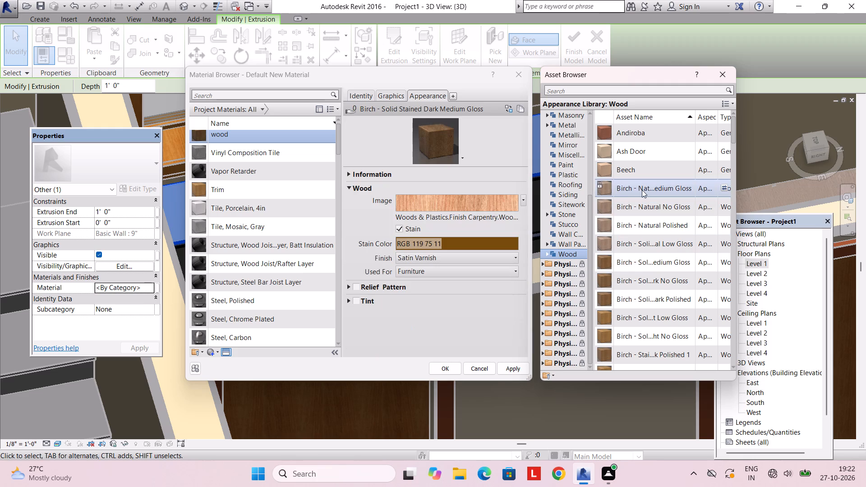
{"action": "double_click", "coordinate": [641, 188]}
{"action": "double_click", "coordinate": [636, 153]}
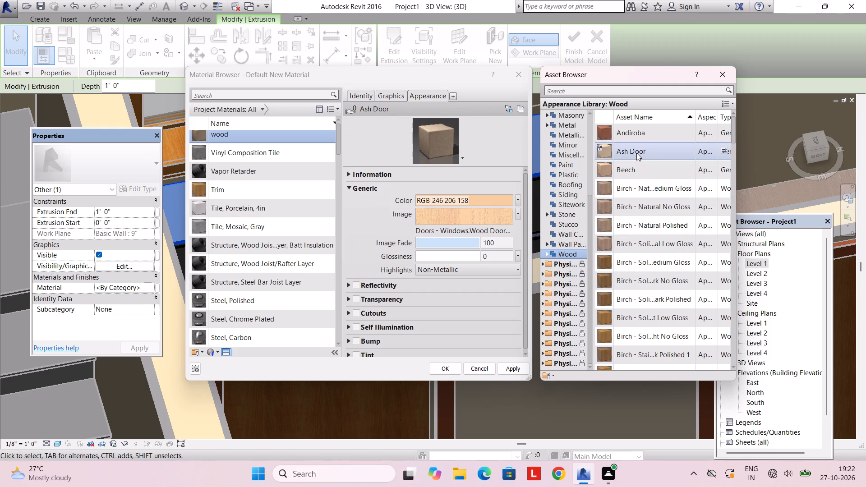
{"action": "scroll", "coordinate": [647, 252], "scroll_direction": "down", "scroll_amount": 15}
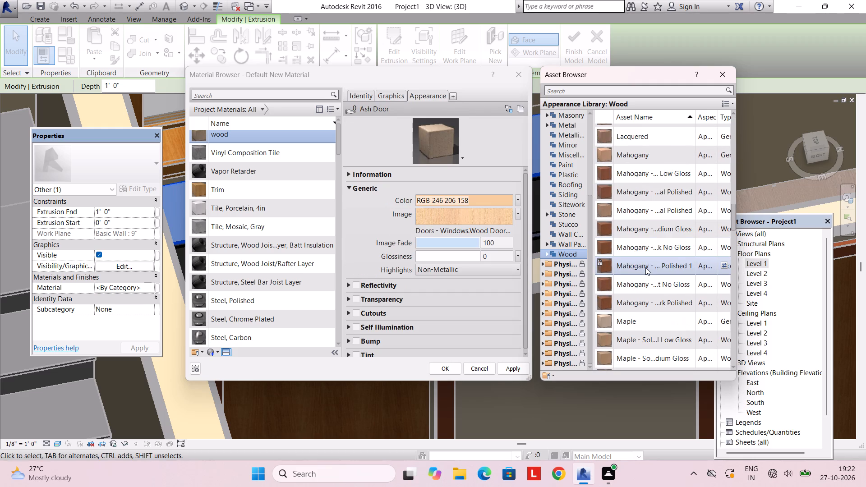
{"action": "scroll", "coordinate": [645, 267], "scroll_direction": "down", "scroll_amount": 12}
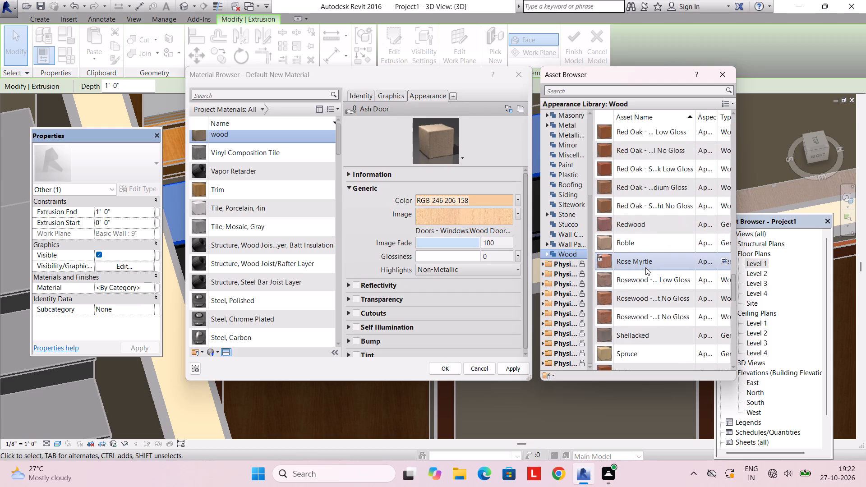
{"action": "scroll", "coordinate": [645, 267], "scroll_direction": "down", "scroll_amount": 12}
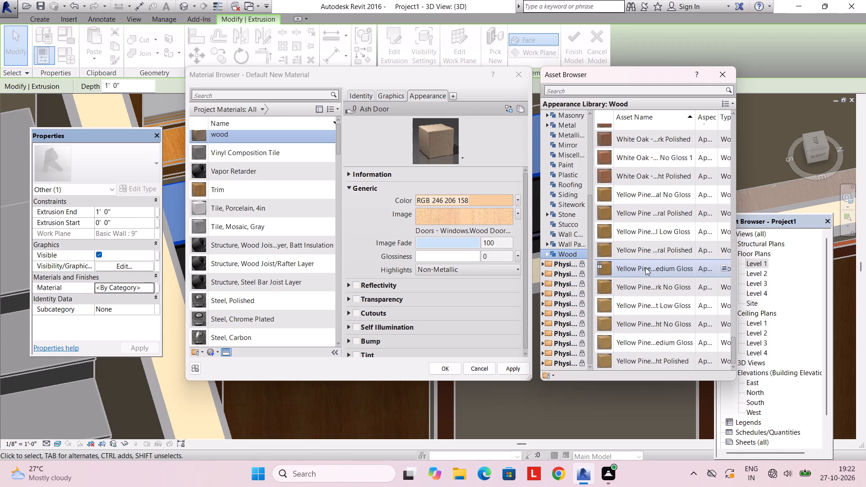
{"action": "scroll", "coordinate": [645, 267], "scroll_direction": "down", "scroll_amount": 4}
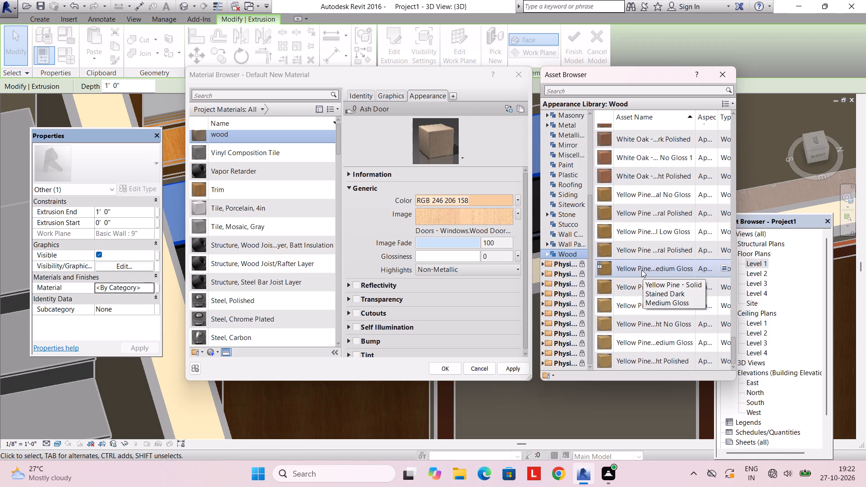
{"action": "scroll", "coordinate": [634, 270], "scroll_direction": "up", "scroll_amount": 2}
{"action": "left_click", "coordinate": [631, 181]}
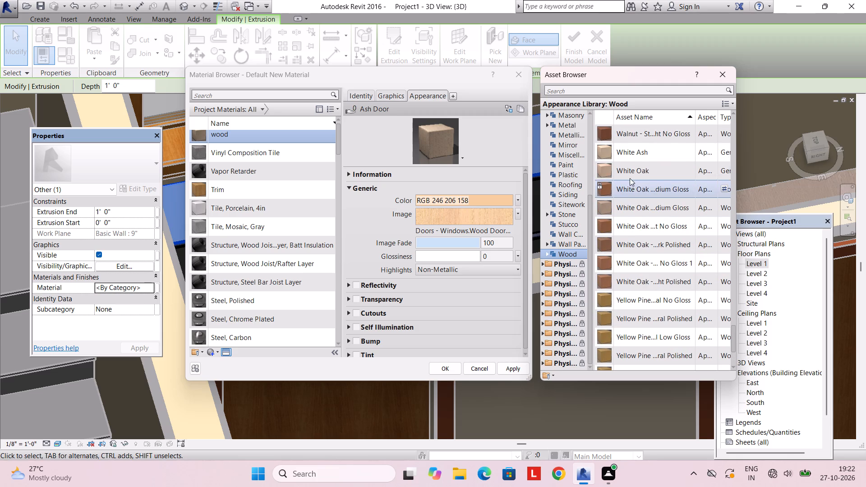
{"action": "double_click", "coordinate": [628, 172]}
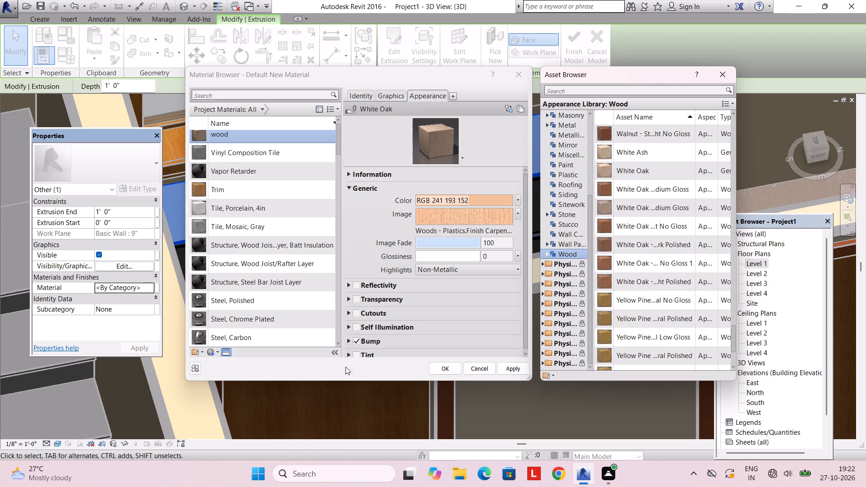
Give the wood material the Smooth - Off-White appearance from the Plastic appearance library.
{"action": "scroll", "coordinate": [563, 161], "scroll_direction": "up", "scroll_amount": 3}
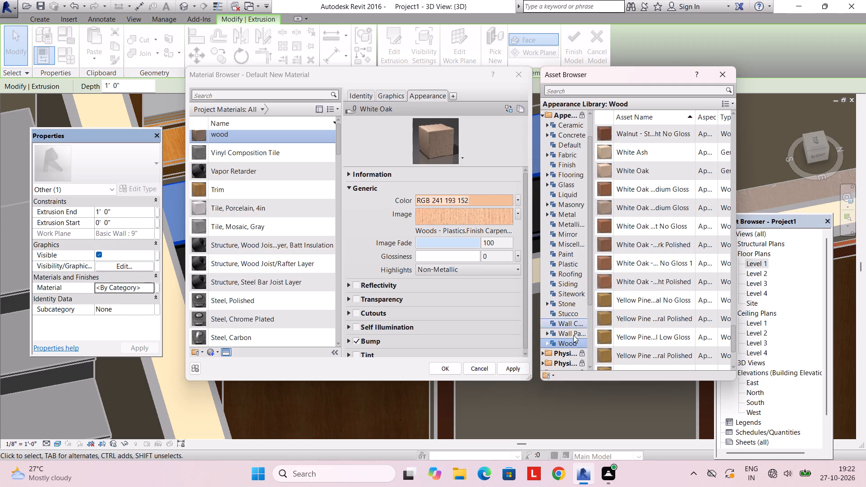
{"action": "scroll", "coordinate": [568, 345], "scroll_direction": "down", "scroll_amount": 1}
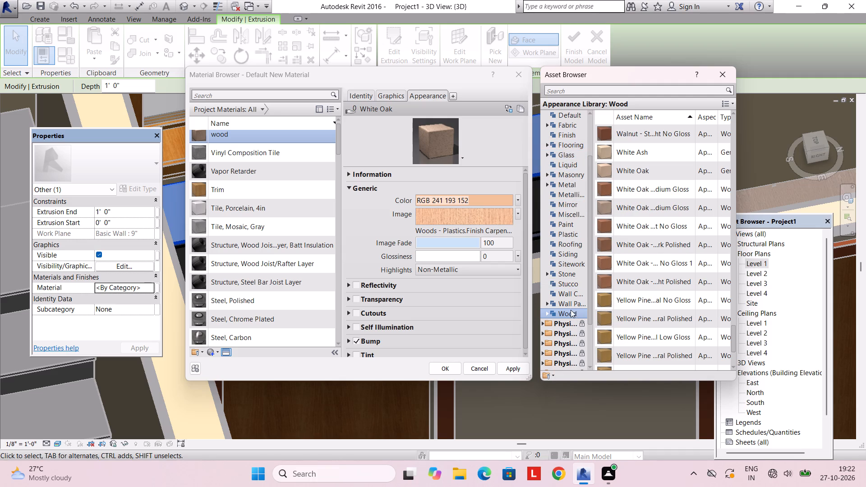
{"action": "double_click", "coordinate": [569, 230]}
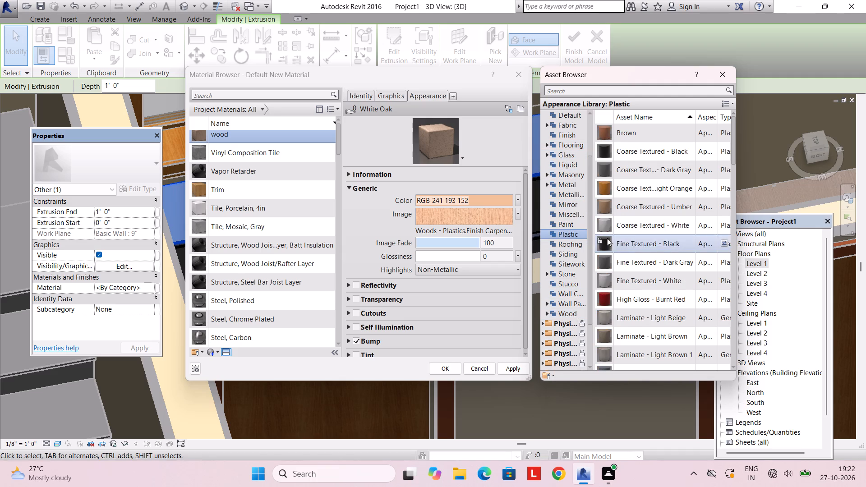
{"action": "scroll", "coordinate": [630, 257], "scroll_direction": "down", "scroll_amount": 6}
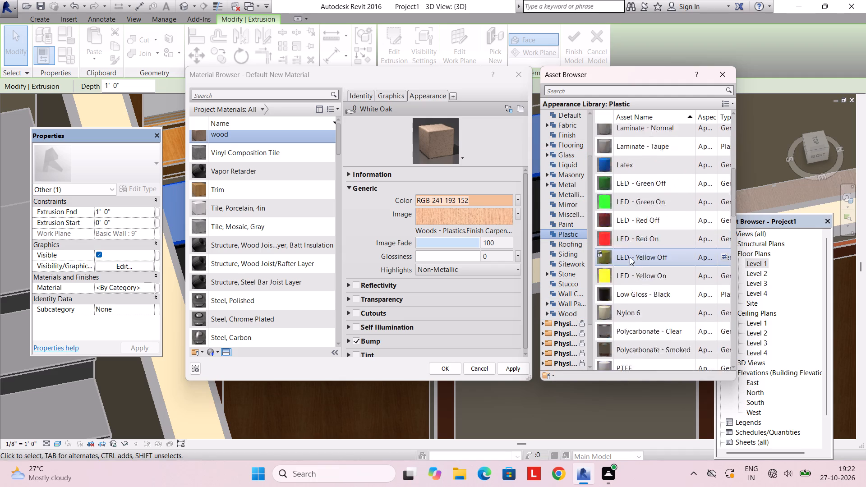
{"action": "scroll", "coordinate": [630, 257], "scroll_direction": "down", "scroll_amount": 3}
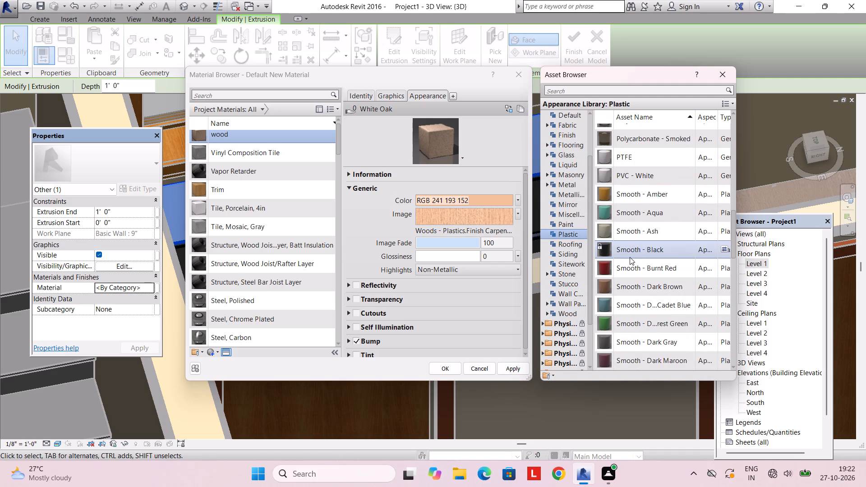
{"action": "scroll", "coordinate": [649, 215], "scroll_direction": "down", "scroll_amount": 1}
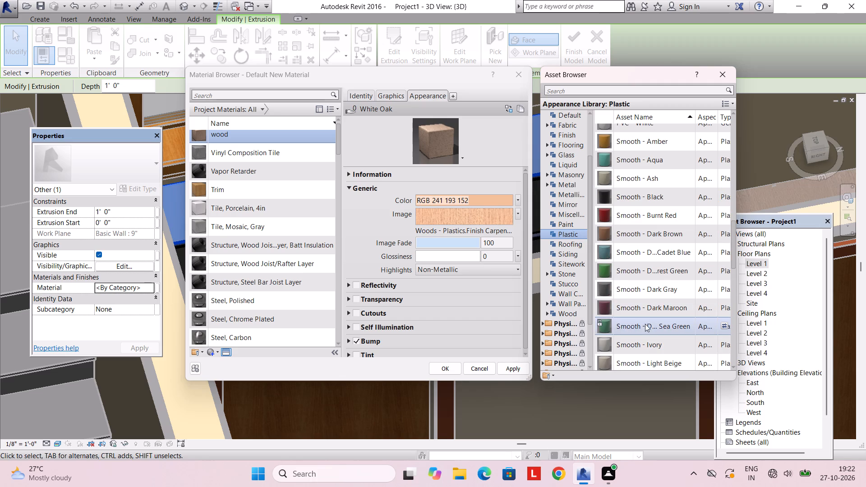
{"action": "scroll", "coordinate": [650, 252], "scroll_direction": "down", "scroll_amount": 2}
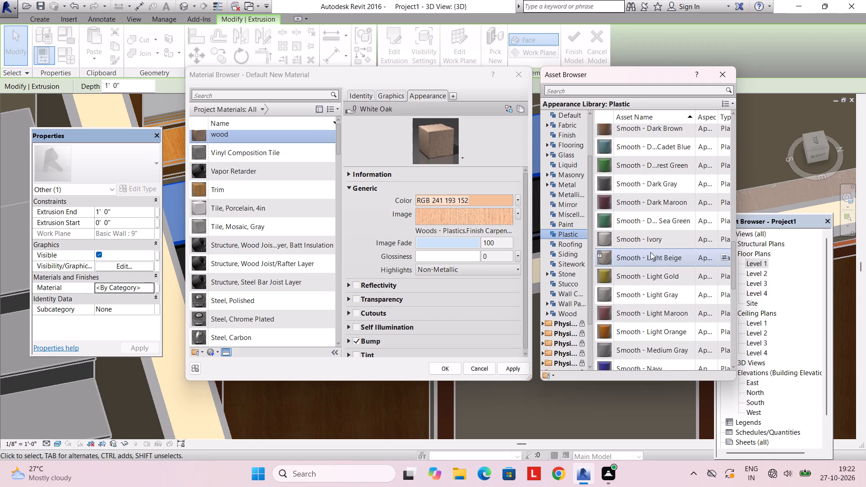
{"action": "scroll", "coordinate": [650, 252], "scroll_direction": "down", "scroll_amount": 2}
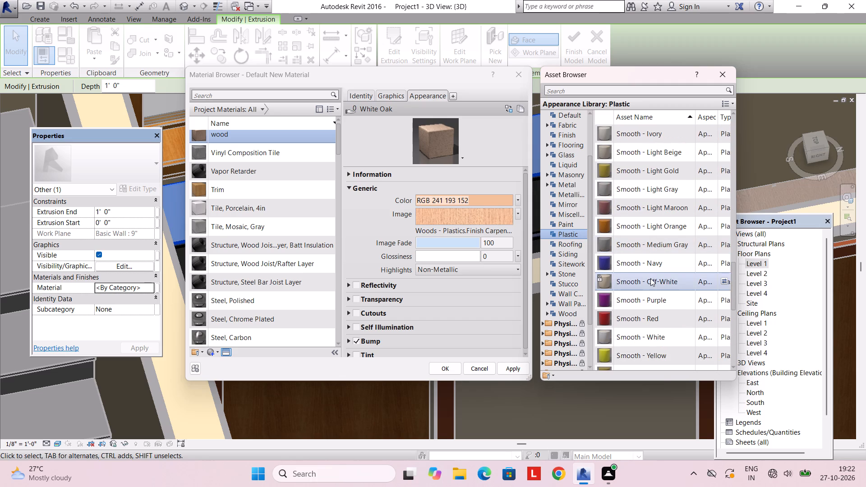
{"action": "double_click", "coordinate": [650, 278]}
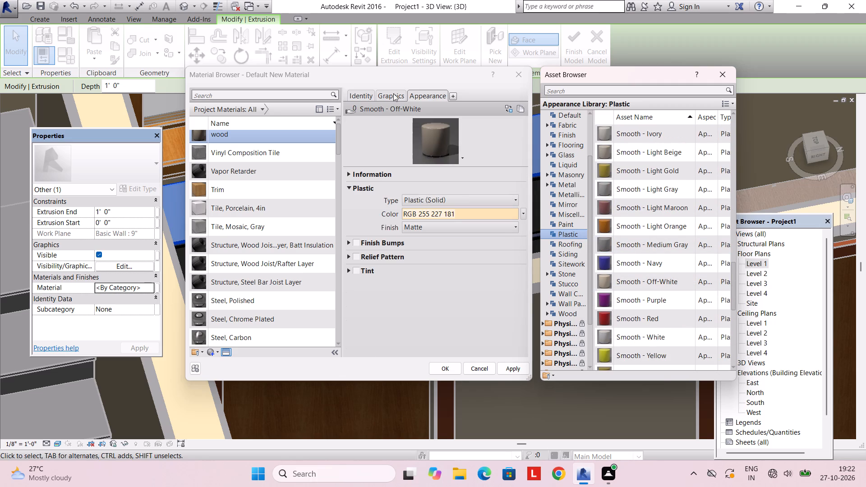
Use the render appearance for the wood material's shading and assign the material to the main cabinet body.
{"action": "left_click", "coordinate": [393, 93]}
{"action": "left_click", "coordinate": [404, 116]}
{"action": "left_click", "coordinate": [447, 365]}
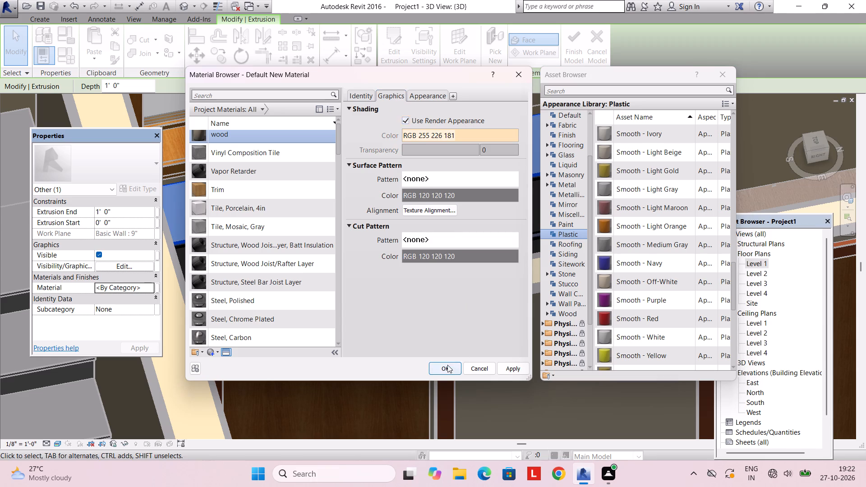
{"action": "key", "text": "Escape"}
Create a new material named drawers from the material setting of the four drawer panels on both sides of the central doors.
{"action": "scroll", "coordinate": [392, 275], "scroll_direction": "down", "scroll_amount": 3}
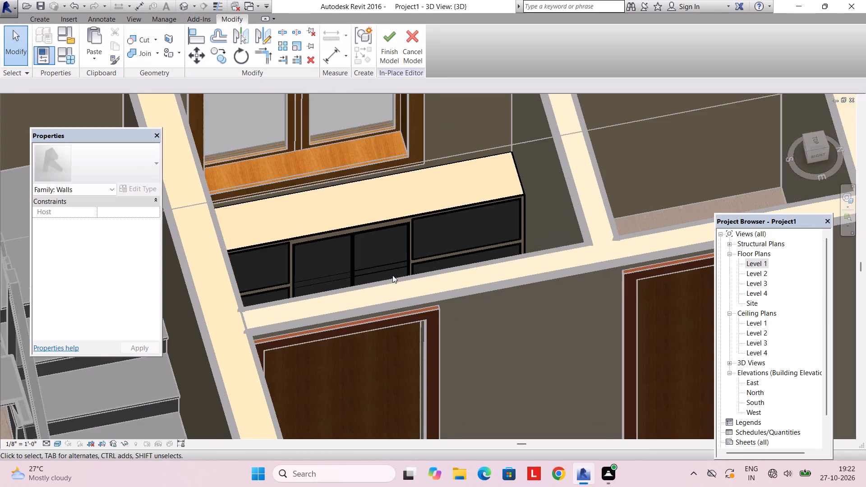
{"action": "scroll", "coordinate": [389, 271], "scroll_direction": "up", "scroll_amount": 2}
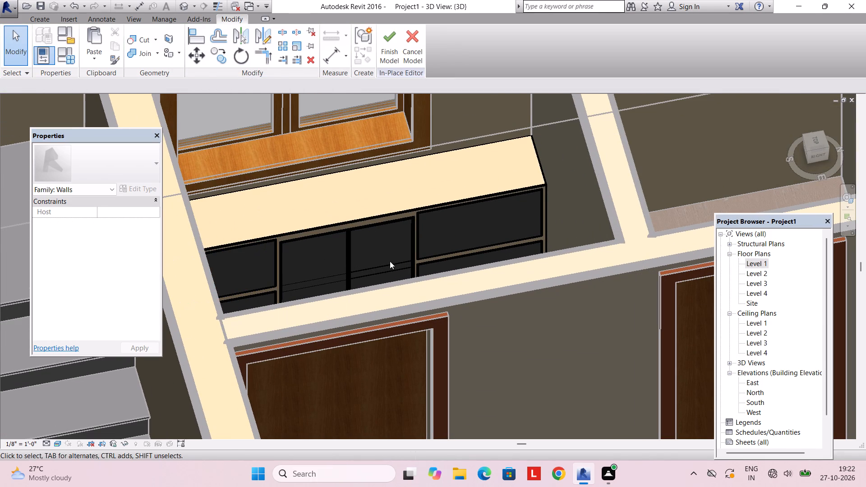
{"action": "middle_click_drag", "start_coordinate": [390, 261], "coordinate": [452, 255]}
{"action": "middle_click_drag", "start_coordinate": [452, 255], "coordinate": [424, 274], "text": "shift"}
{"action": "left_click", "coordinate": [295, 228]}
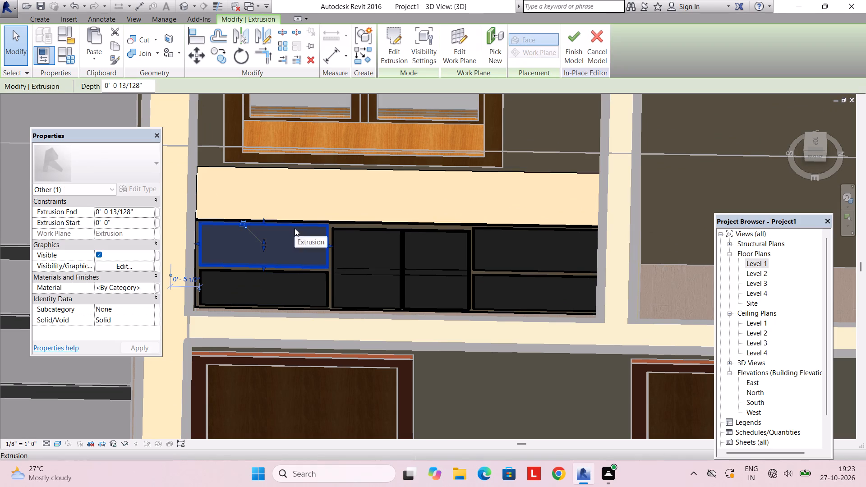
{"action": "type", "text": "sa"}
{"action": "left_click", "coordinate": [294, 275], "text": "ctrl"}
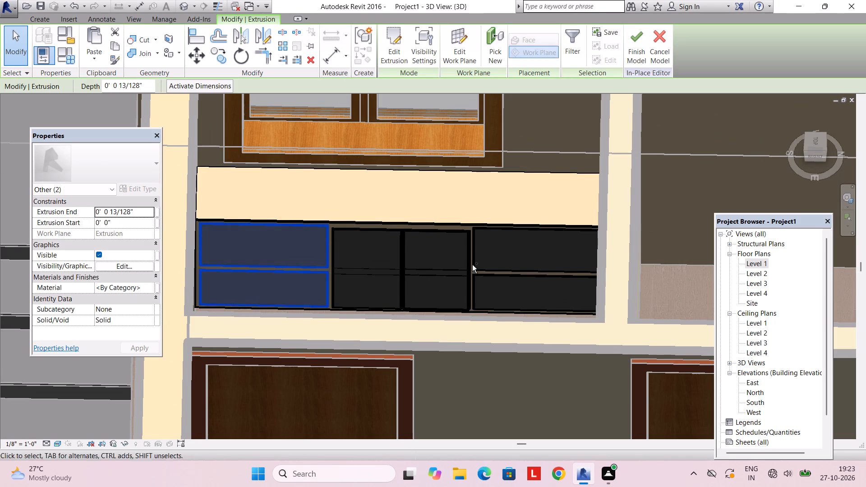
{"action": "left_click", "coordinate": [515, 232], "text": "ctrl"}
{"action": "left_click", "coordinate": [521, 280], "text": "ctrl"}
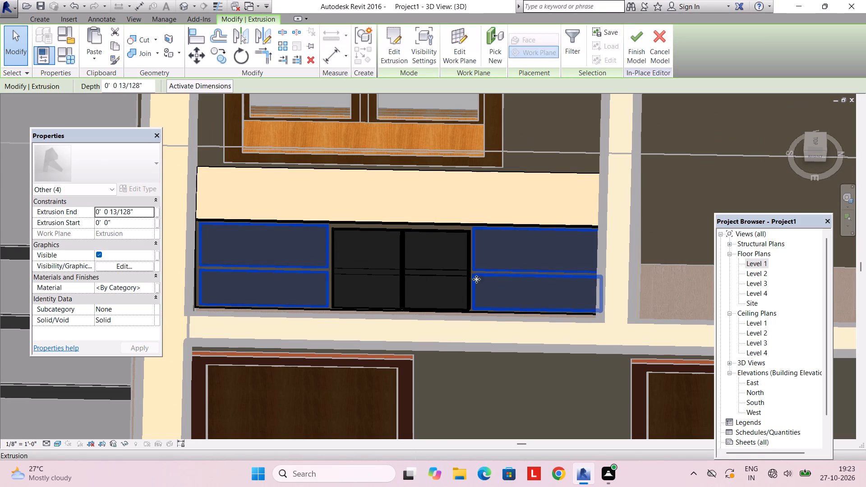
{"action": "left_click", "coordinate": [147, 286]}
{"action": "left_click", "coordinate": [150, 286]}
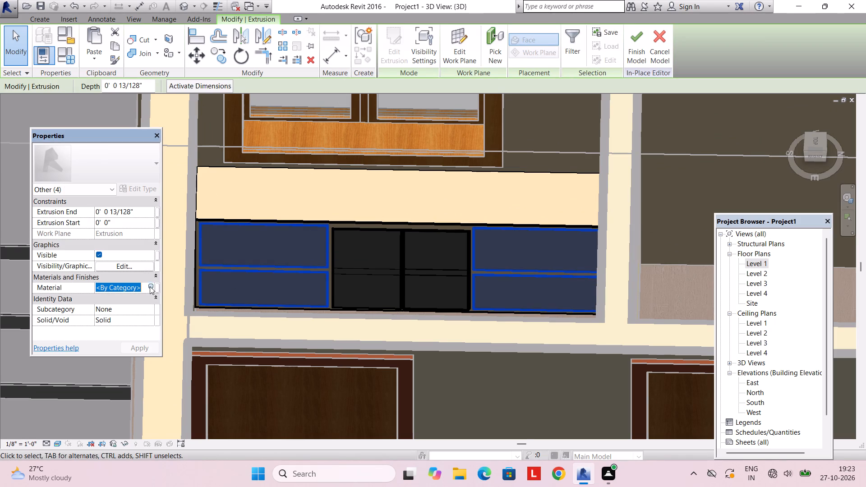
{"action": "left_click", "coordinate": [212, 354]}
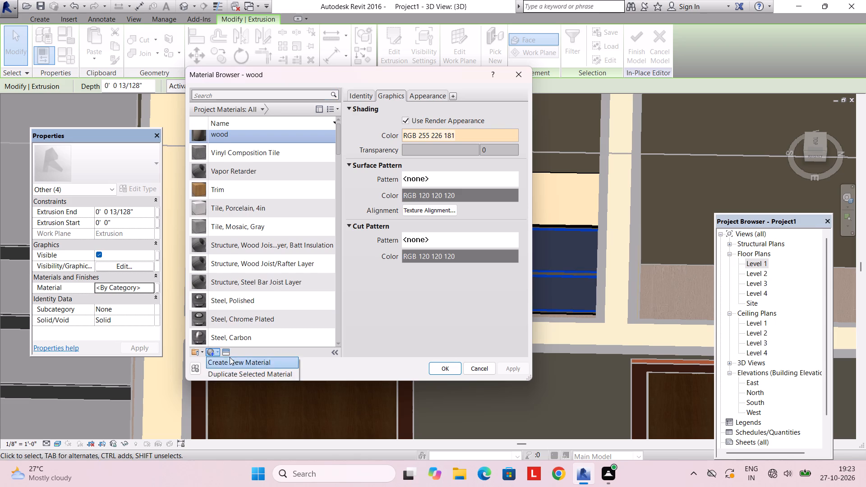
{"action": "left_click", "coordinate": [230, 357]}
{"action": "right_click", "coordinate": [260, 226]}
{"action": "left_click", "coordinate": [275, 252]}
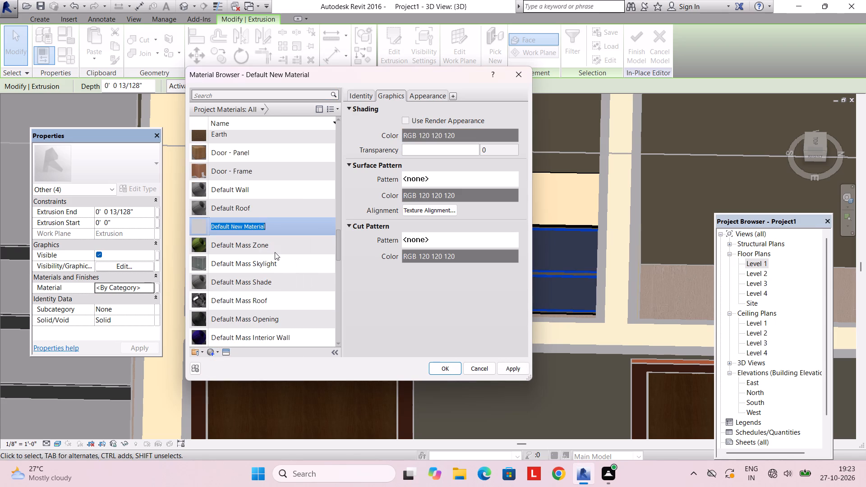
{"action": "type", "text": "drawers"}
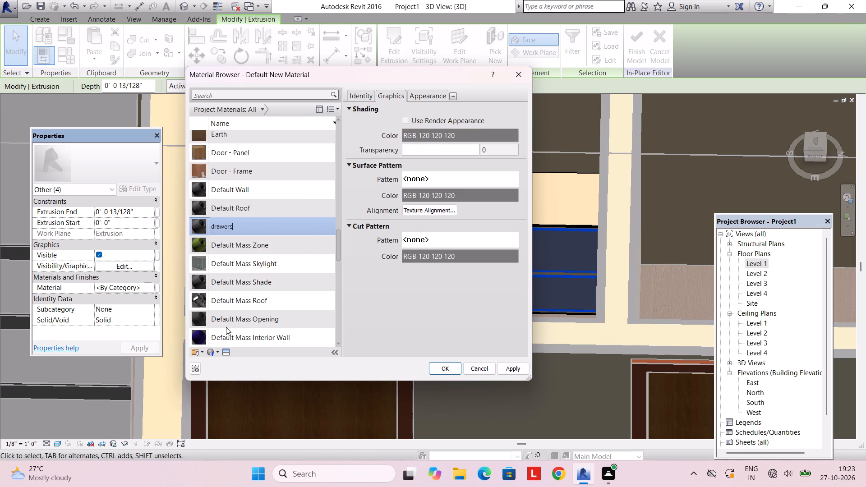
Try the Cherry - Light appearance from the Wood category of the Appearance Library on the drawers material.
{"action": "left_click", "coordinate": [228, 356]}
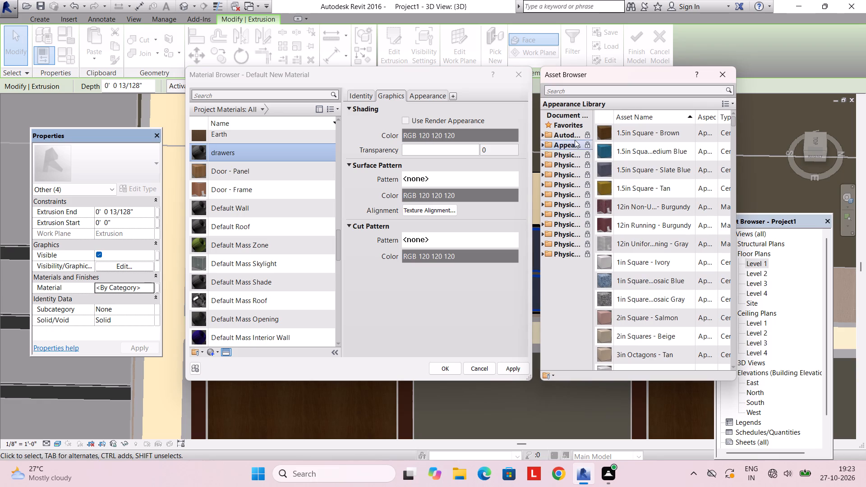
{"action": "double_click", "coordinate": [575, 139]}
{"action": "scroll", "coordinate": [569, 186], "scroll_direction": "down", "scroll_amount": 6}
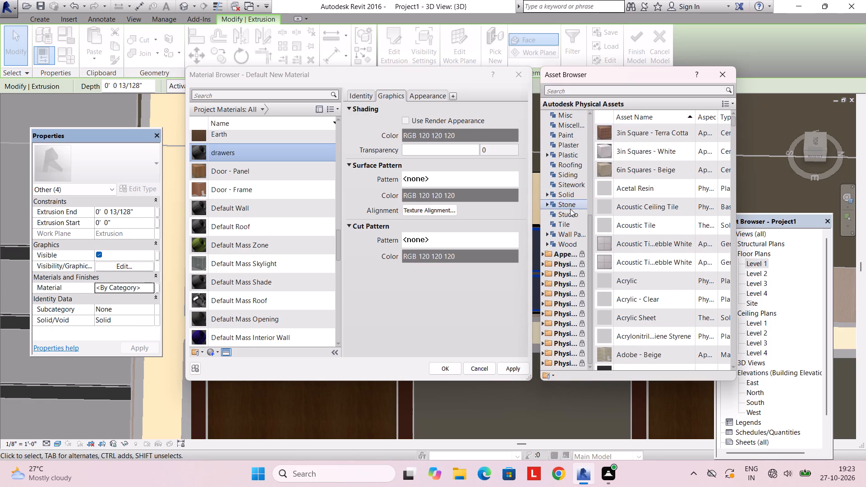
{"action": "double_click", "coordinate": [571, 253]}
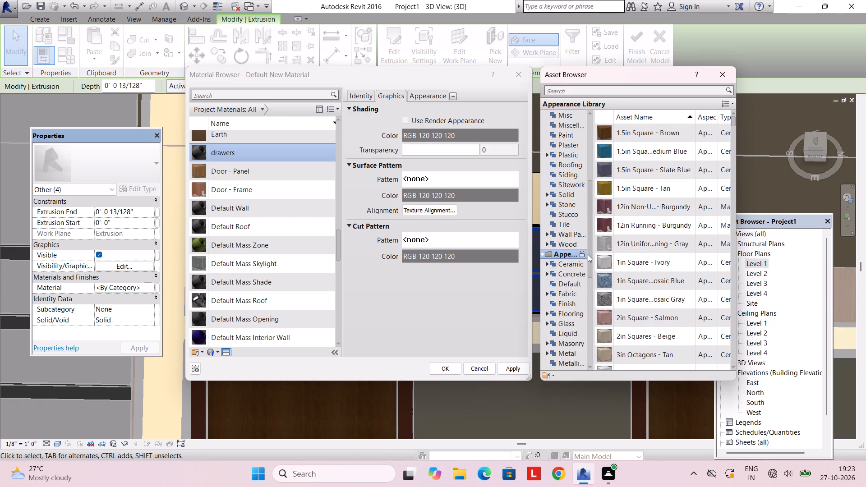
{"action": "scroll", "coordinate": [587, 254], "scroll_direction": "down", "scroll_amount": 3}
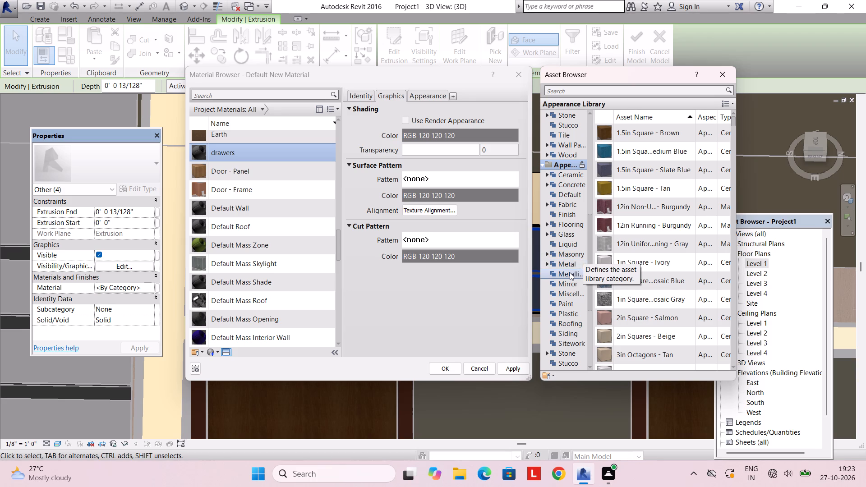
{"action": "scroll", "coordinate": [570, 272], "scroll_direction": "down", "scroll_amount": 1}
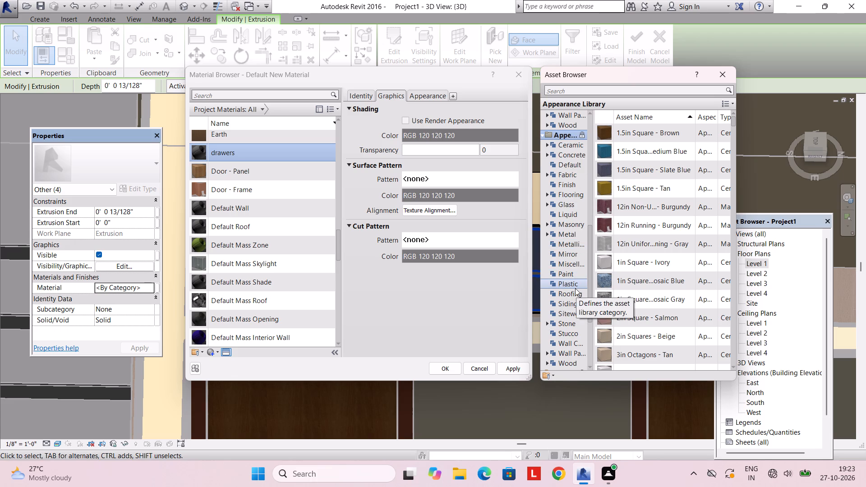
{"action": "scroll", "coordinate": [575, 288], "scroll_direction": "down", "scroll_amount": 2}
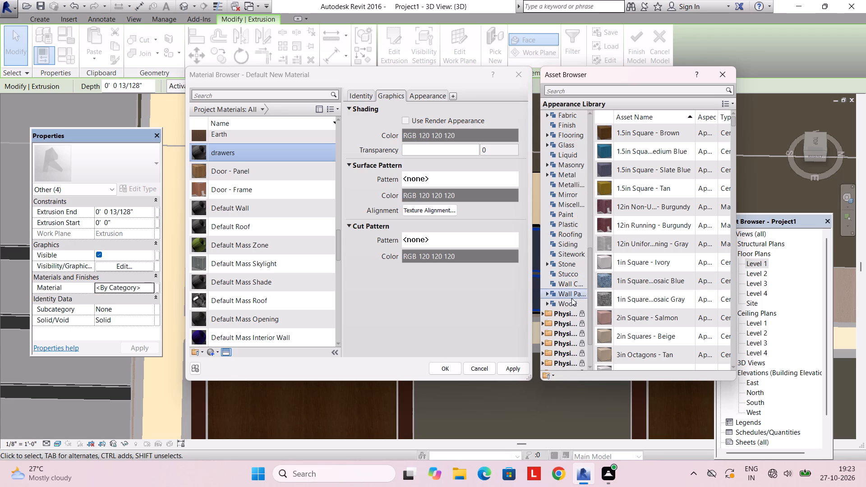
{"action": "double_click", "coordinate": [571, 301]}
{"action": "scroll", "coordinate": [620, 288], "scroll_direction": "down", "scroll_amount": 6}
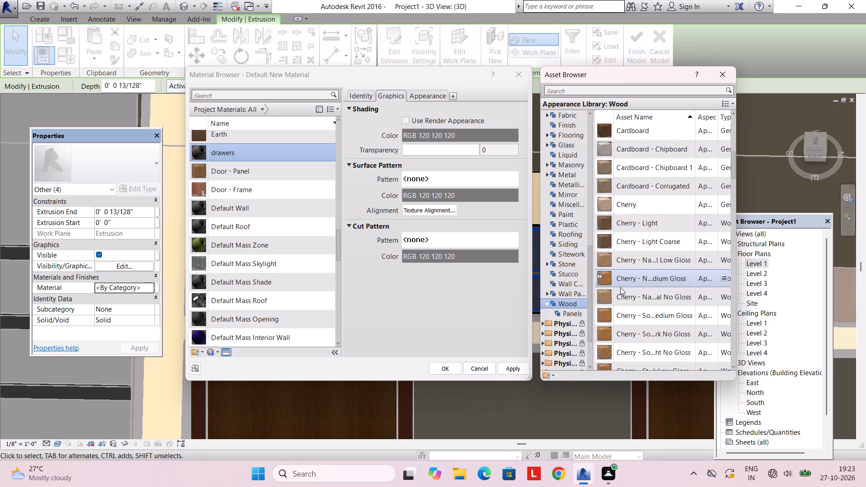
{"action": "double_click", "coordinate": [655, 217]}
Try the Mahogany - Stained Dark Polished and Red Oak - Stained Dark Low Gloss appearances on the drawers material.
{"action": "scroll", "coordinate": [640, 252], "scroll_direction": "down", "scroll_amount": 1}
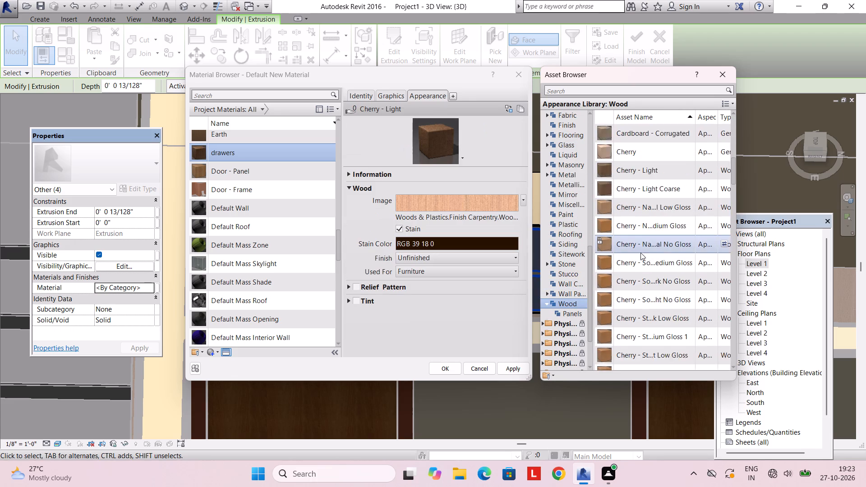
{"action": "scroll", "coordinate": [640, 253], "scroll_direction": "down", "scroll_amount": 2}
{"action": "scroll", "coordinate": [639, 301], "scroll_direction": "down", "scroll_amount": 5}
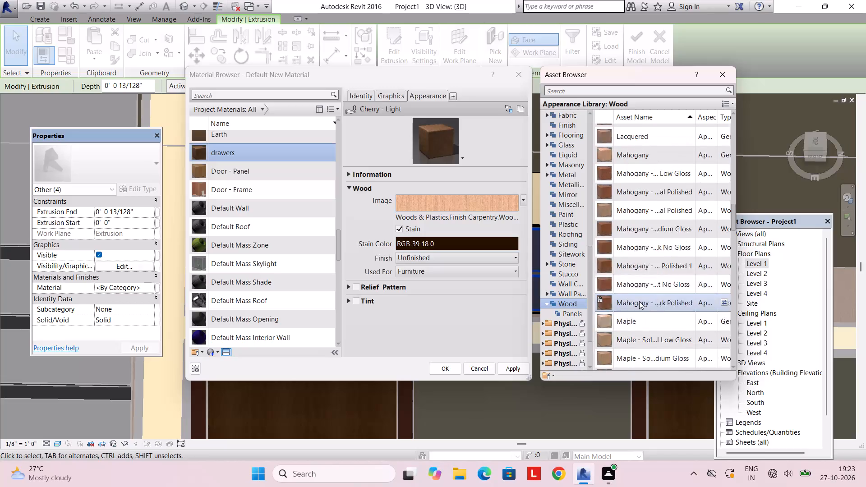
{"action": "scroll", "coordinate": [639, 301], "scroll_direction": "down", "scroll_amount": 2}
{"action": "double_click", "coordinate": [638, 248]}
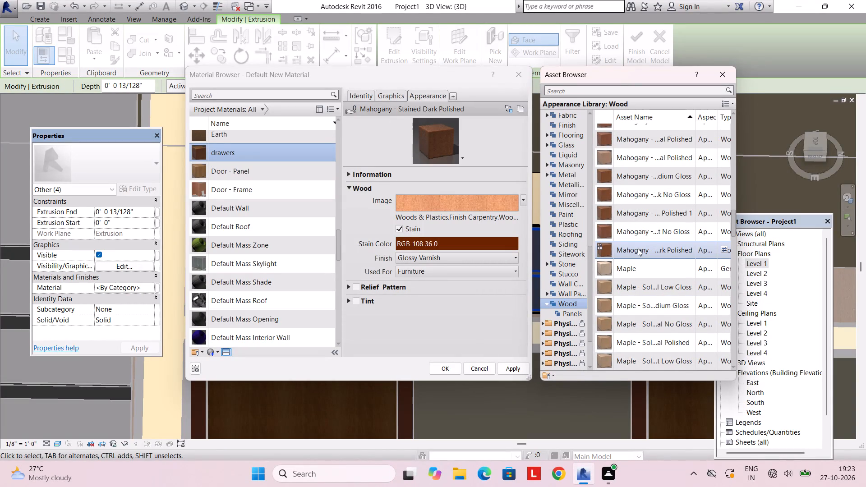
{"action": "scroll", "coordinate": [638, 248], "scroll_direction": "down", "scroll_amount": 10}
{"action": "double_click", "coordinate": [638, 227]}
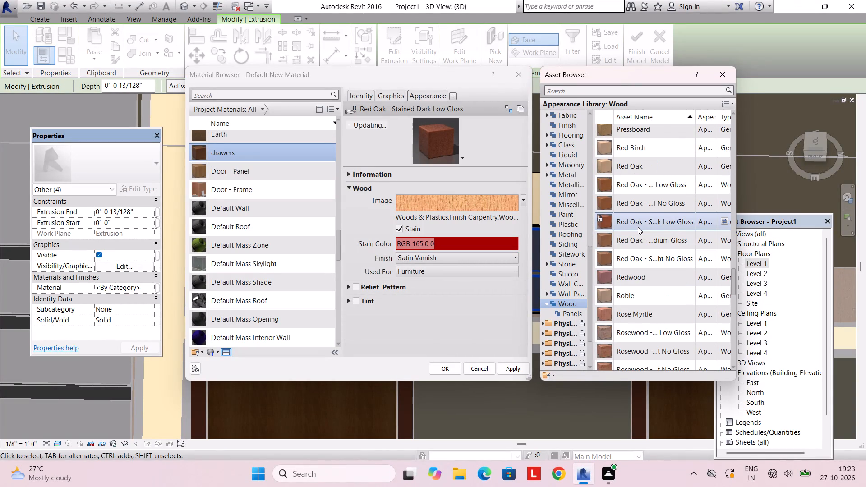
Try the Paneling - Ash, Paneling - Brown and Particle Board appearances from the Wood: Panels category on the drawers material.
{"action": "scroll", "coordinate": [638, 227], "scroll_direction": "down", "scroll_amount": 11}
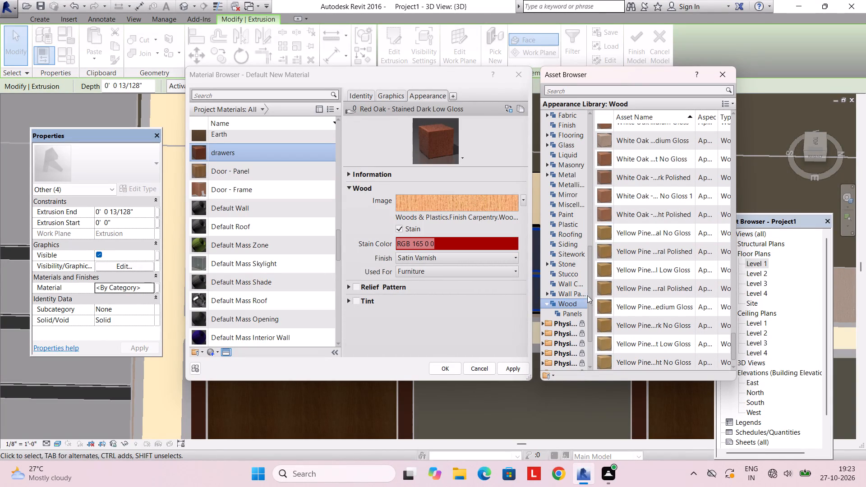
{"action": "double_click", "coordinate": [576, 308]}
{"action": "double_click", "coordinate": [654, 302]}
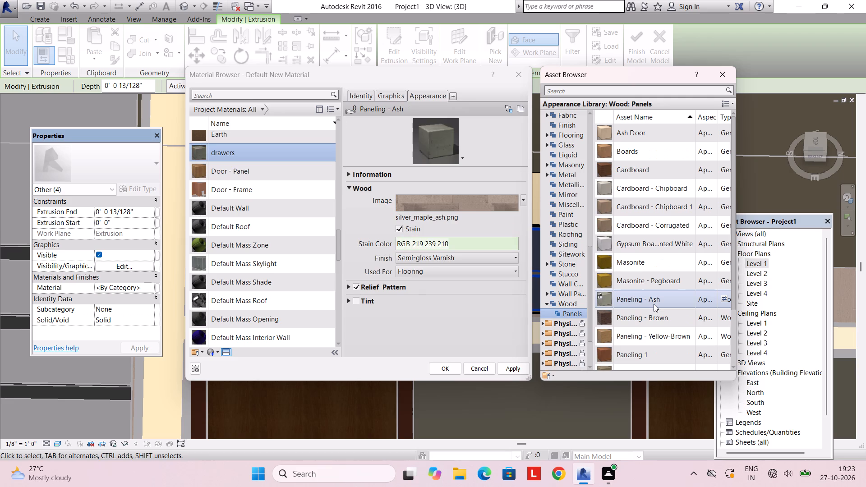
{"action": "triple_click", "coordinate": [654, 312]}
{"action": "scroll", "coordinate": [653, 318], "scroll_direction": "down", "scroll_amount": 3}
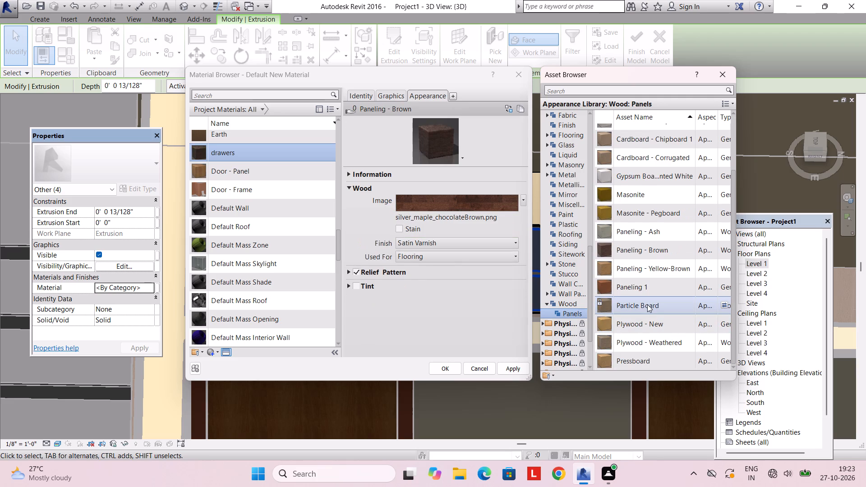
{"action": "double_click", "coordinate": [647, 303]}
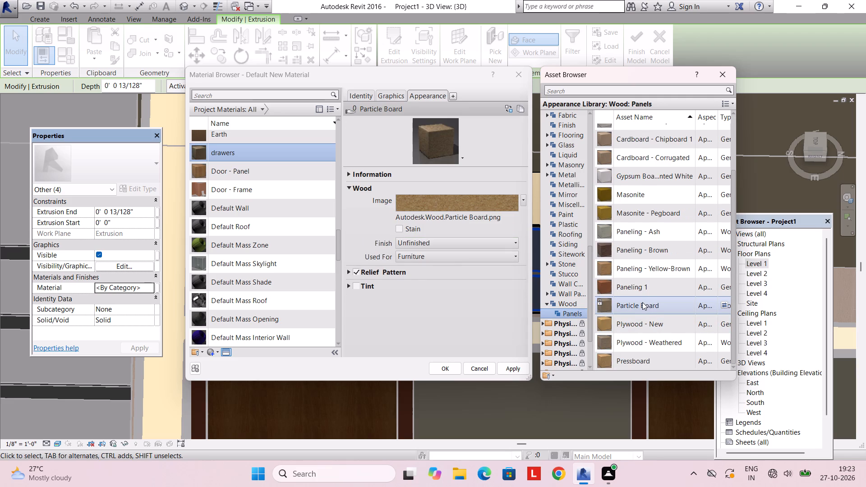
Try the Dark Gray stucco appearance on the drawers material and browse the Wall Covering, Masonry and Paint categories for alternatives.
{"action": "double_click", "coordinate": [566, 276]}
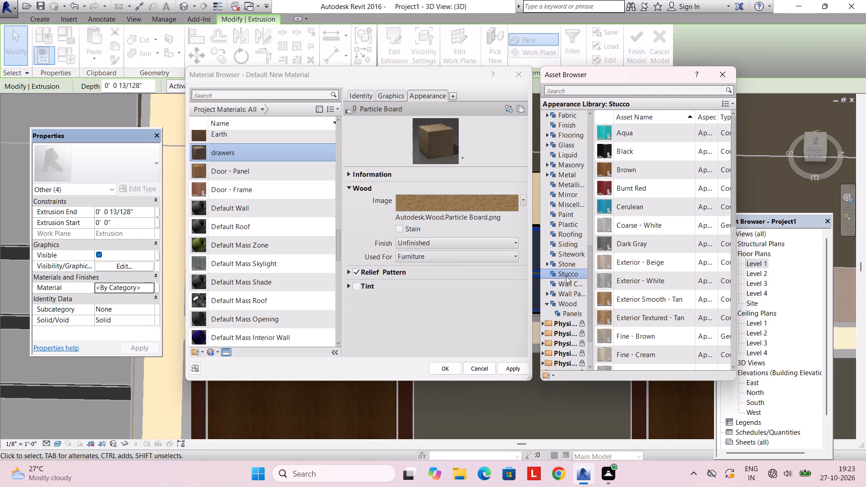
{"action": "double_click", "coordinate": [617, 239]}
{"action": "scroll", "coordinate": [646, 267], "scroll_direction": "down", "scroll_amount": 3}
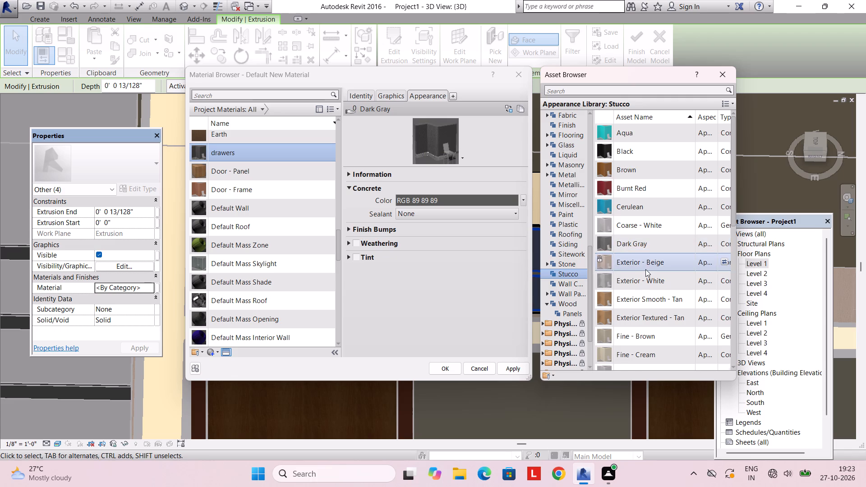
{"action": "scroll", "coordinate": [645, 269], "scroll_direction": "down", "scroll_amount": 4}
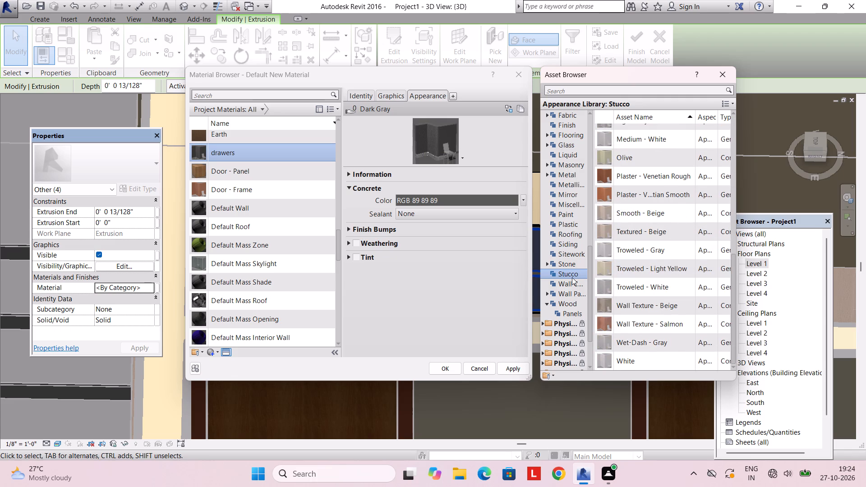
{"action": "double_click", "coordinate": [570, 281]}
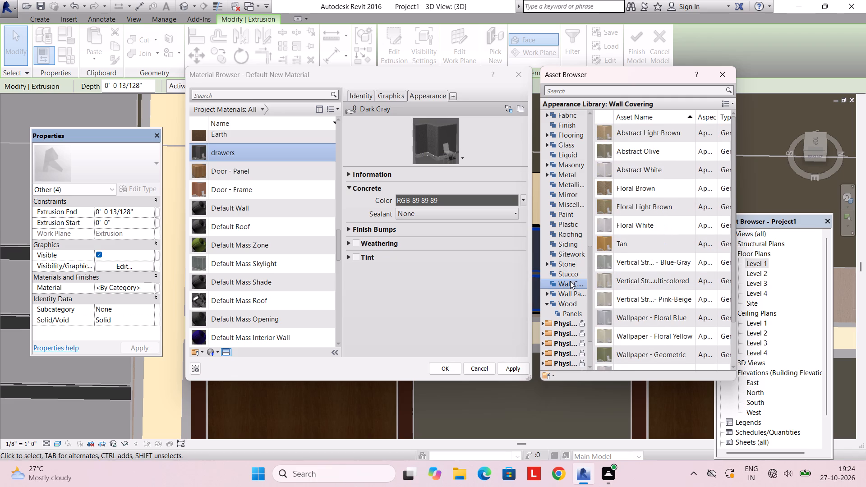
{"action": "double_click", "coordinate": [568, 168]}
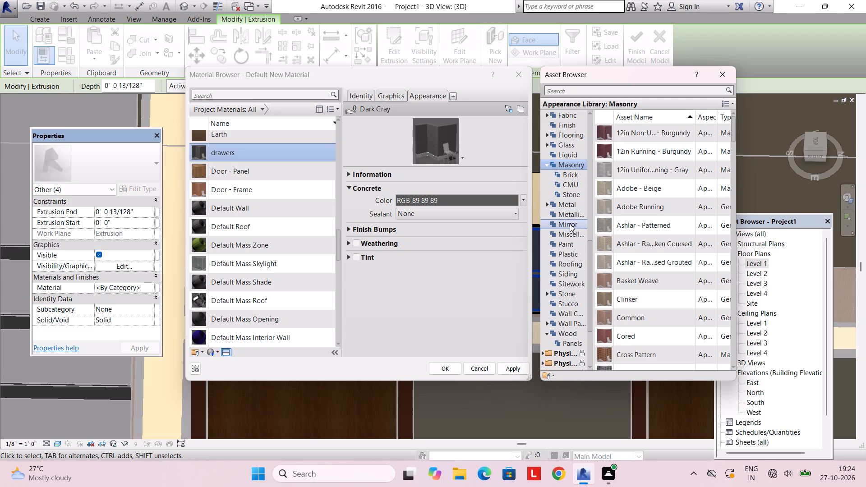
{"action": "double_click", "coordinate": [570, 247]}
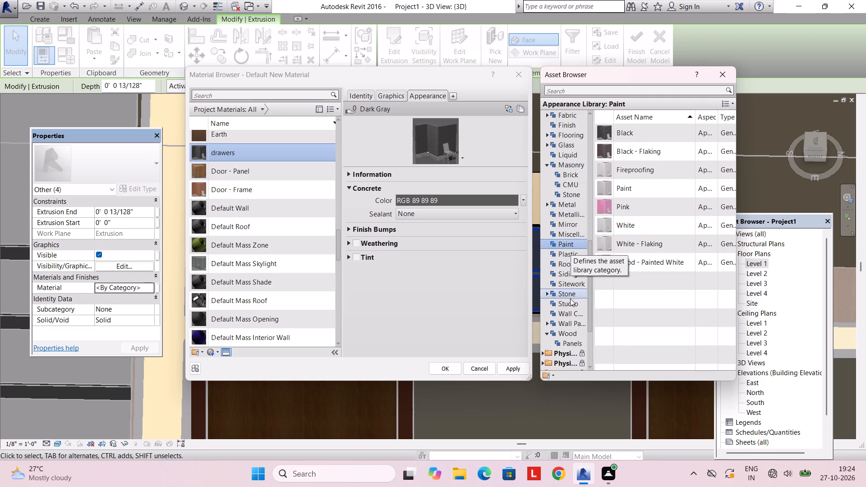
Give the drawers material the Teak - Solid Stained Dark Polished appearance from the Wood appearance category.
{"action": "double_click", "coordinate": [567, 333]}
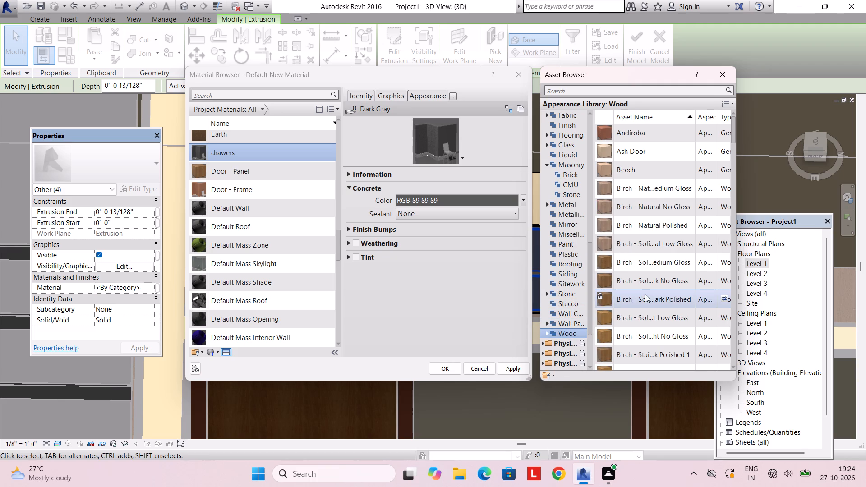
{"action": "scroll", "coordinate": [645, 290], "scroll_direction": "down", "scroll_amount": 19}
{"action": "scroll", "coordinate": [645, 289], "scroll_direction": "down", "scroll_amount": 4}
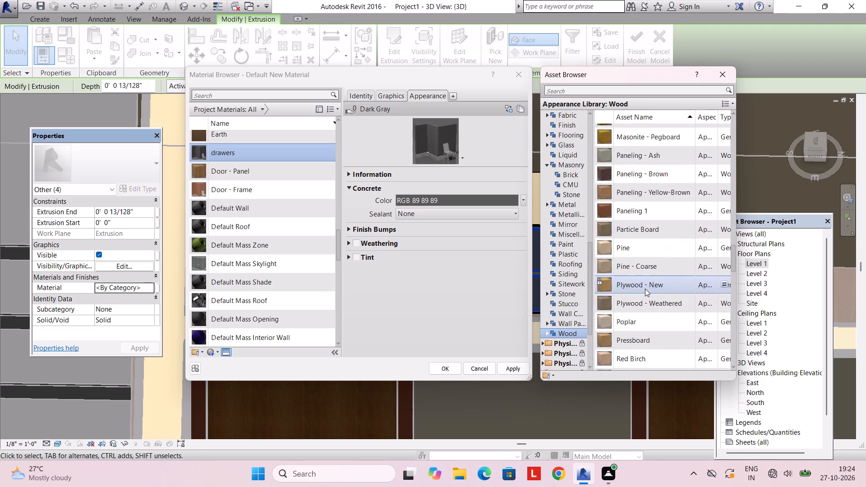
{"action": "scroll", "coordinate": [645, 289], "scroll_direction": "down", "scroll_amount": 9}
{"action": "double_click", "coordinate": [662, 207]}
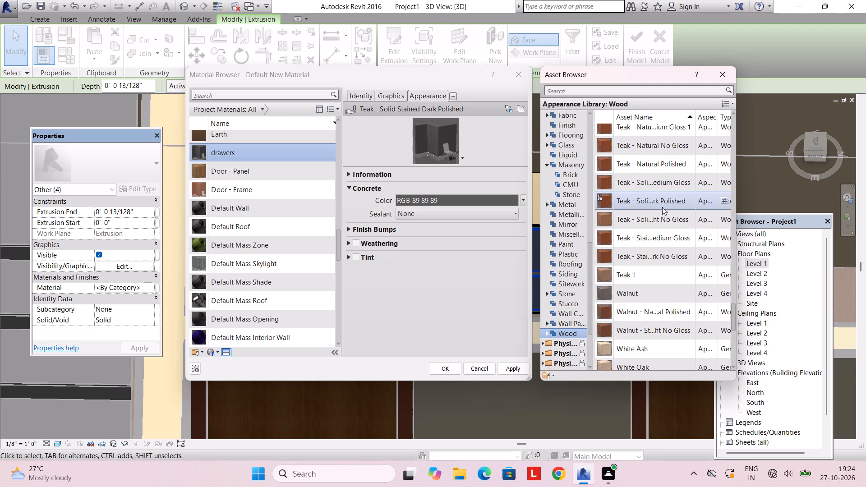
Use the render appearance for the drawers material's shading and assign the material to the four drawer panels.
{"action": "left_click", "coordinate": [386, 96]}
{"action": "left_click", "coordinate": [401, 122]}
{"action": "left_click", "coordinate": [405, 121]}
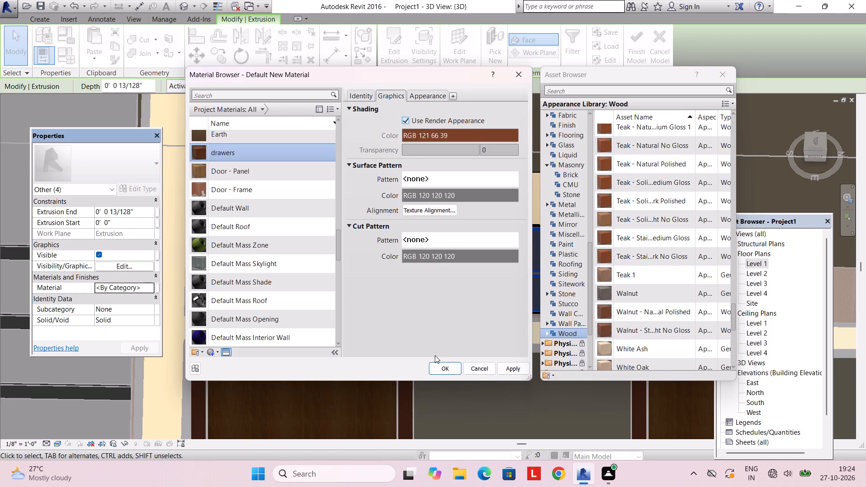
{"action": "left_click", "coordinate": [443, 366]}
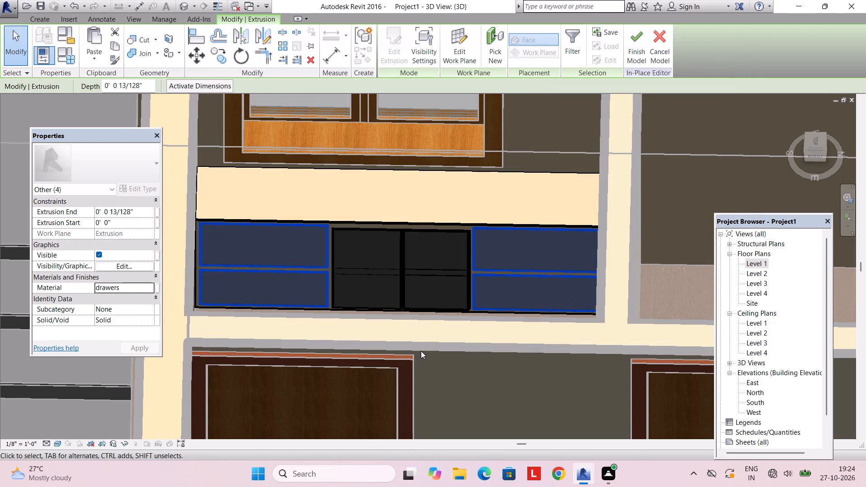
{"action": "key", "text": "Escape"}
Select the two central door panels of the cabinet and create a new material for them.
{"action": "scroll", "coordinate": [402, 301], "scroll_direction": "down", "scroll_amount": 3}
{"action": "scroll", "coordinate": [404, 299], "scroll_direction": "up", "scroll_amount": 2}
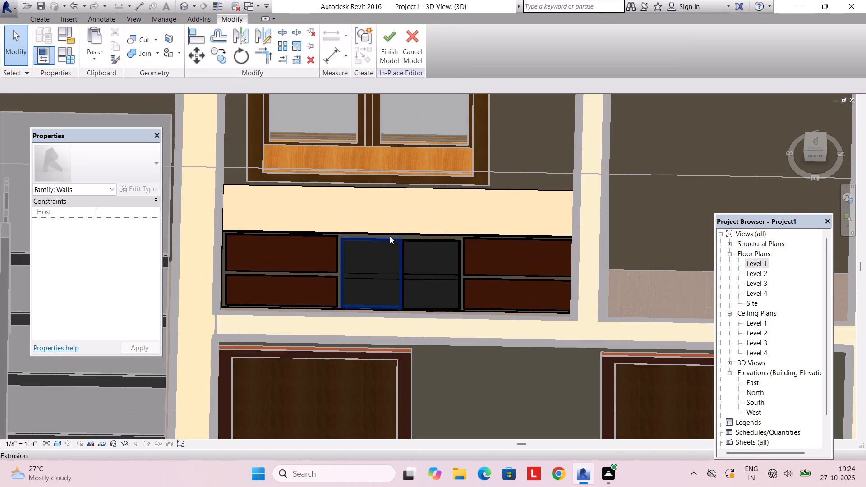
{"action": "left_click", "coordinate": [372, 239]}
{"action": "key", "text": "Escape"}
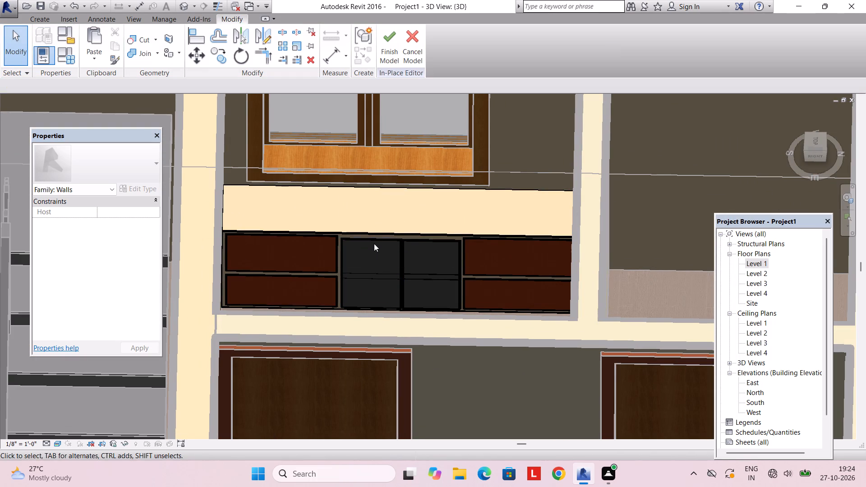
{"action": "left_click", "coordinate": [371, 240]}
{"action": "left_click", "coordinate": [416, 244], "text": "ctrl"}
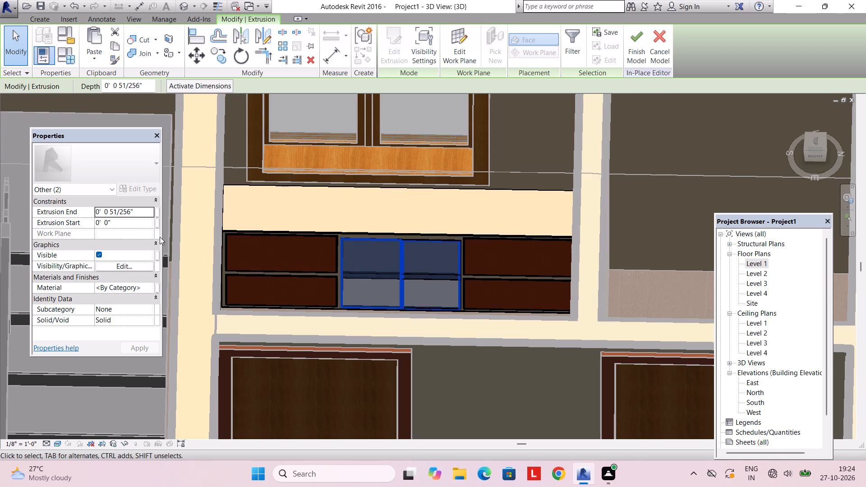
{"action": "left_click", "coordinate": [149, 285]}
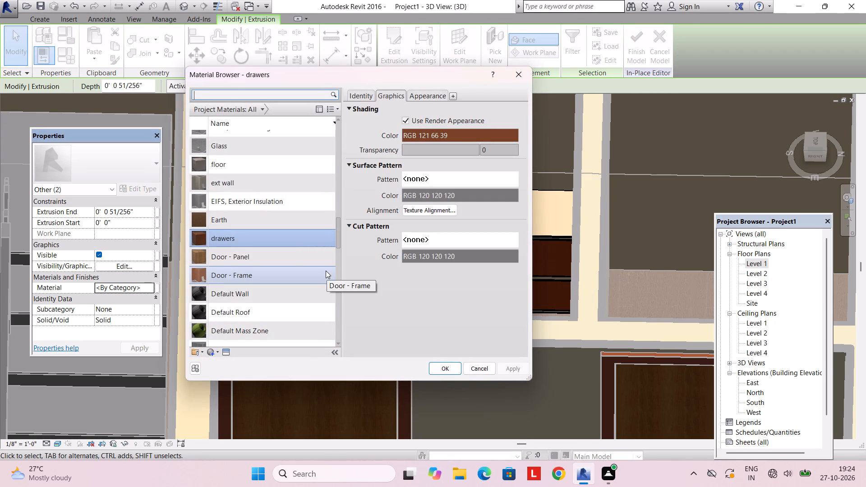
{"action": "left_click", "coordinate": [213, 351]}
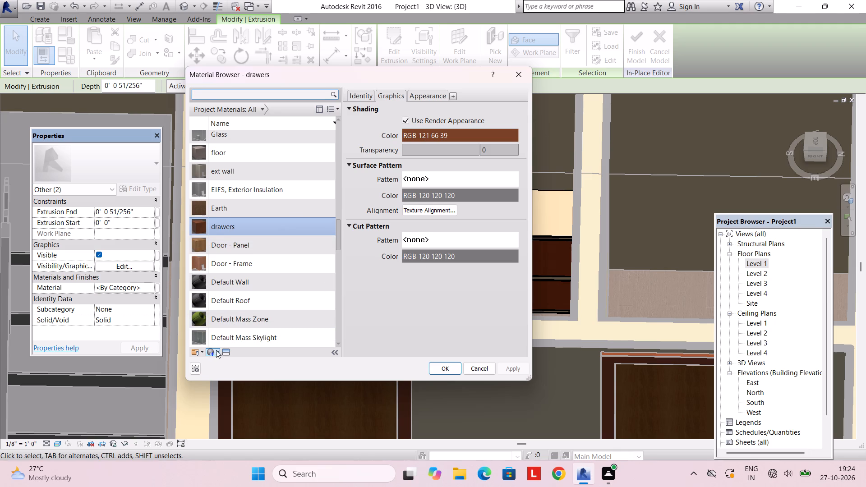
{"action": "left_click", "coordinate": [227, 356]}
{"action": "left_click", "coordinate": [210, 356]}
{"action": "left_click", "coordinate": [224, 363]}
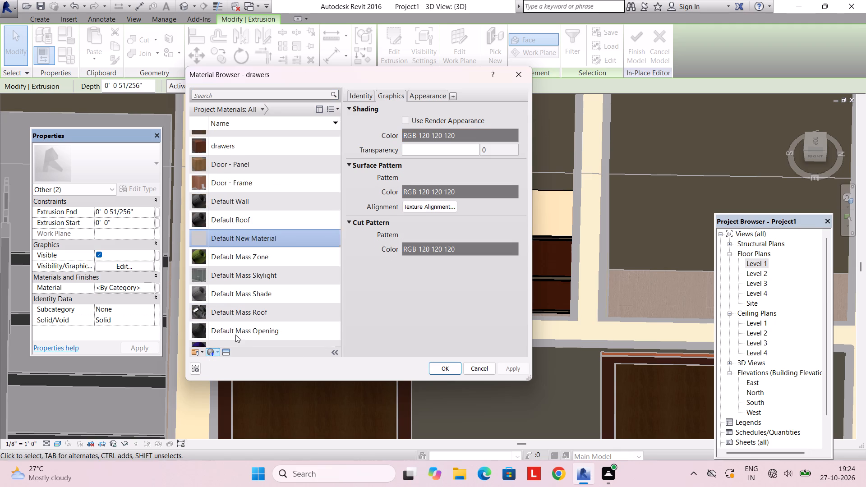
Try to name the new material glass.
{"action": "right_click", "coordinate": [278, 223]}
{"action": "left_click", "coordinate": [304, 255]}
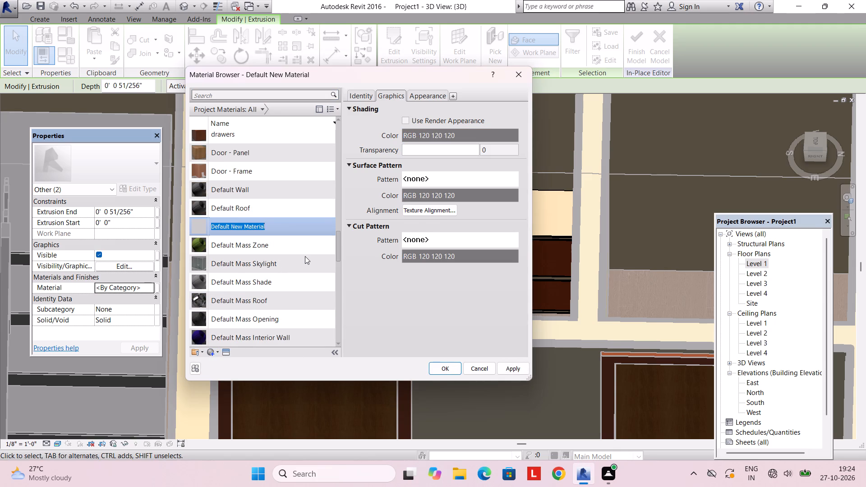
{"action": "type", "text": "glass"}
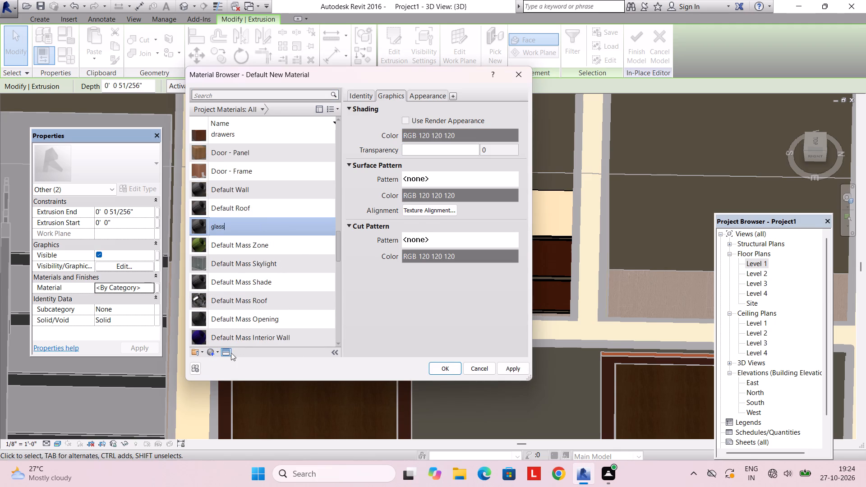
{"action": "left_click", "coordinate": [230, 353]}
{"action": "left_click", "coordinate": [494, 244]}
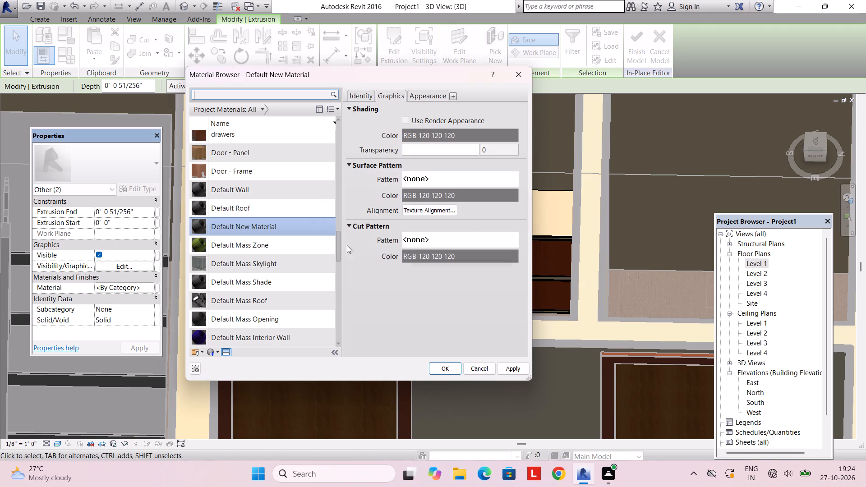
Rename the new default material as clear glass.
{"action": "right_click", "coordinate": [289, 230]}
{"action": "left_click", "coordinate": [314, 262]}
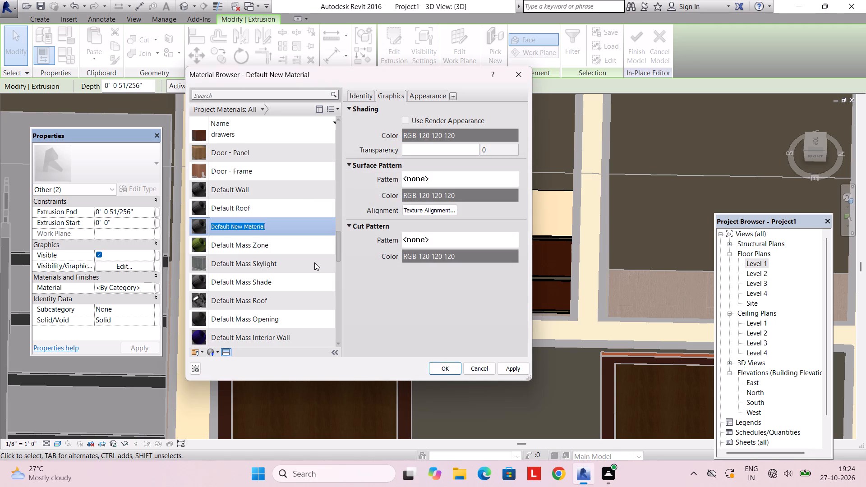
{"action": "type", "text": "clear glass"}
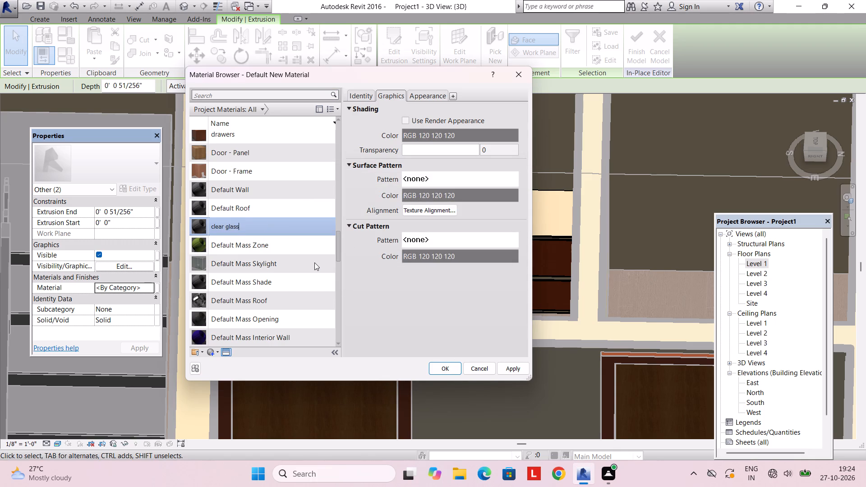
Search the appearance library for glass and give the clear glass material the Blue - Glazing appearance.
{"action": "left_click", "coordinate": [230, 352]}
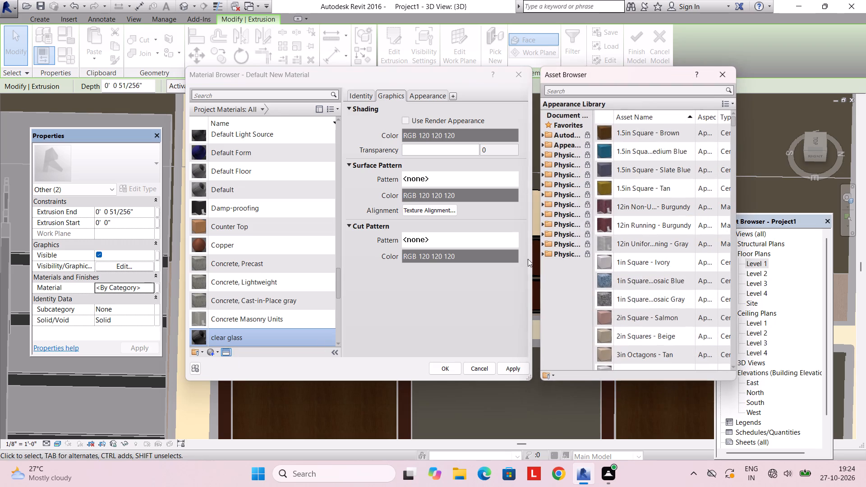
{"action": "double_click", "coordinate": [565, 145]}
{"action": "left_click", "coordinate": [603, 90]}
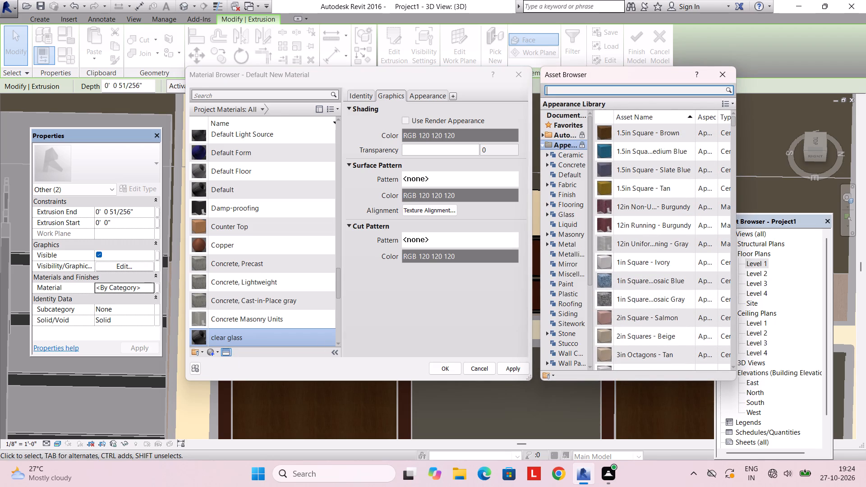
{"action": "type", "text": "glass"}
{"action": "key", "text": "Return"}
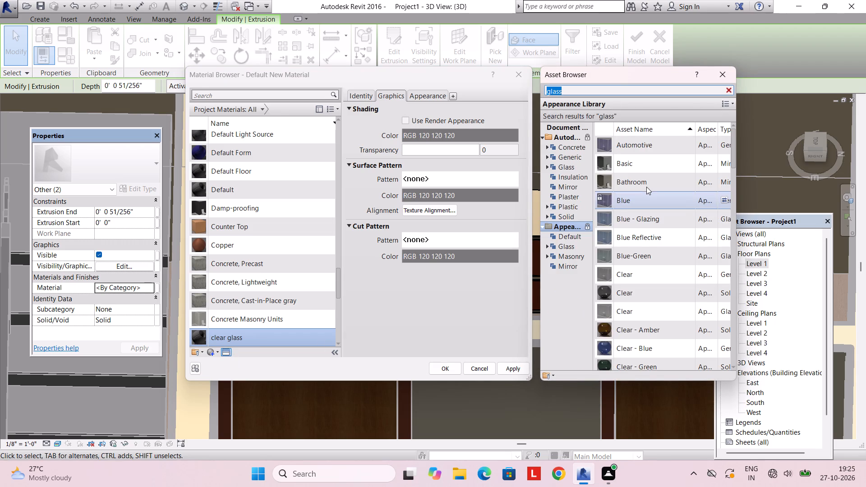
{"action": "scroll", "coordinate": [639, 202], "scroll_direction": "down", "scroll_amount": 1}
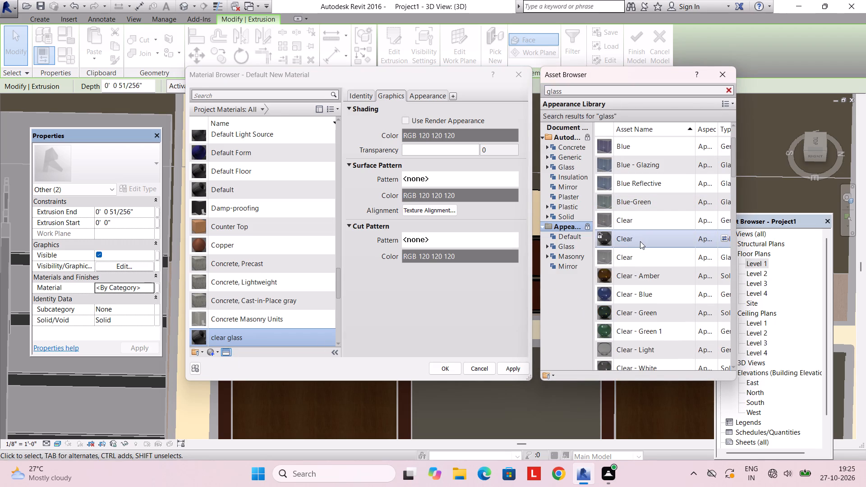
{"action": "scroll", "coordinate": [640, 242], "scroll_direction": "down", "scroll_amount": 4}
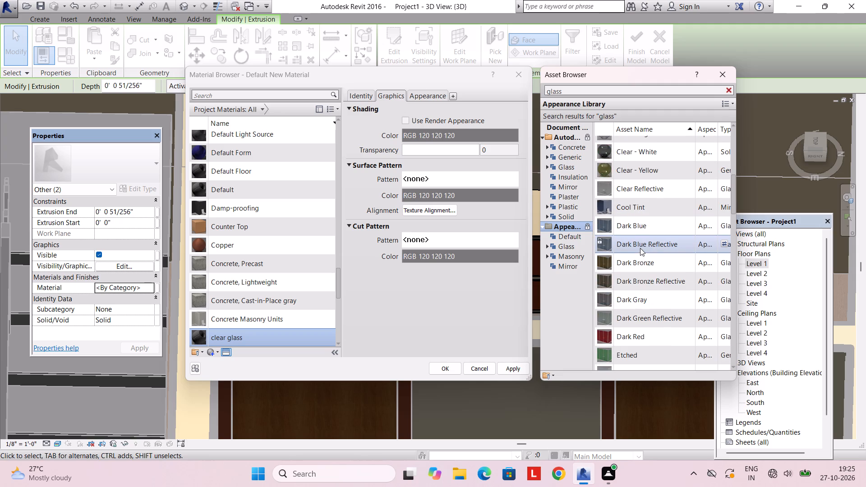
{"action": "scroll", "coordinate": [640, 248], "scroll_direction": "down", "scroll_amount": 4}
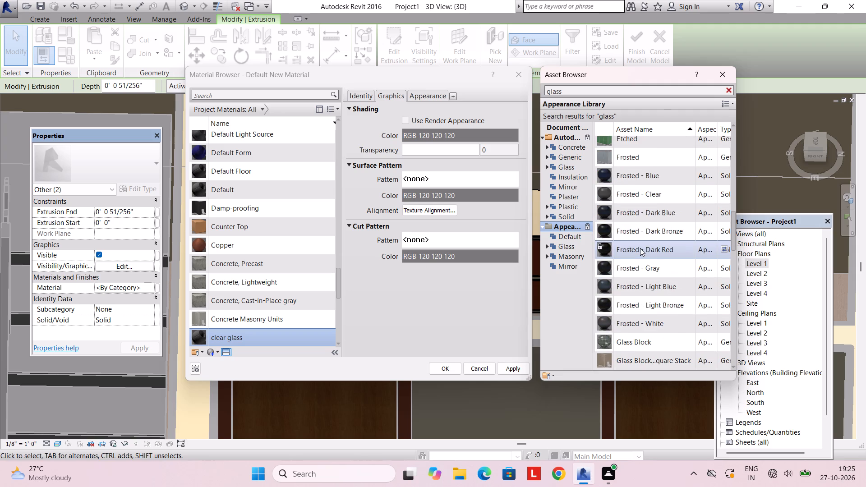
{"action": "scroll", "coordinate": [640, 248], "scroll_direction": "down", "scroll_amount": 2}
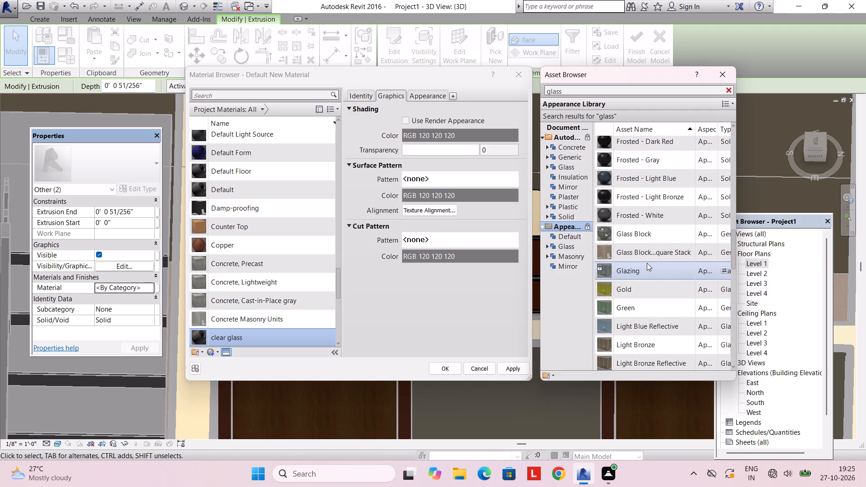
{"action": "scroll", "coordinate": [647, 263], "scroll_direction": "down", "scroll_amount": 3}
{"action": "scroll", "coordinate": [647, 263], "scroll_direction": "up", "scroll_amount": 3}
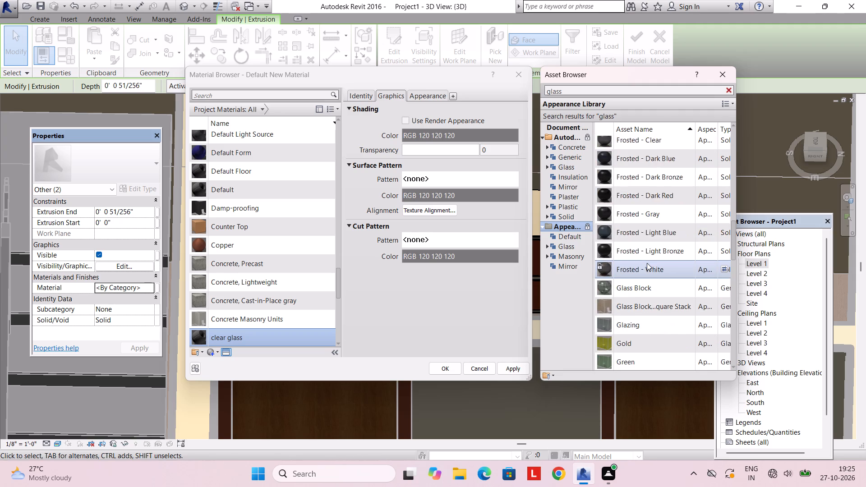
{"action": "scroll", "coordinate": [647, 263], "scroll_direction": "up", "scroll_amount": 16}
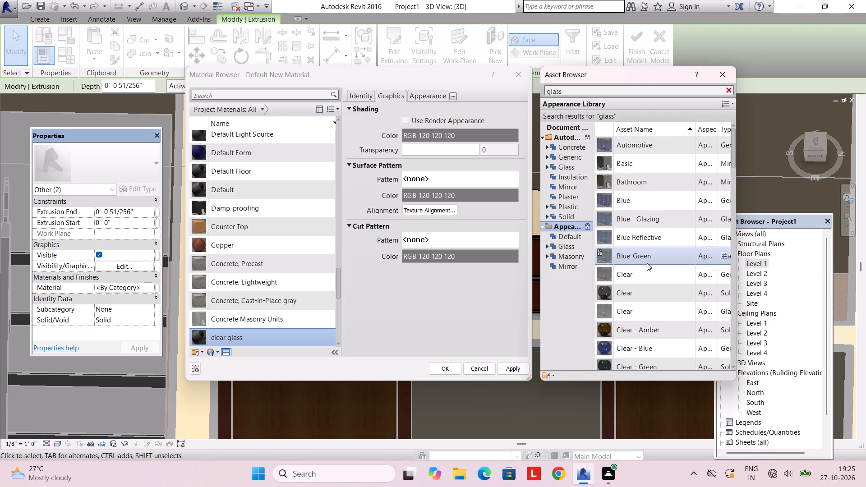
{"action": "double_click", "coordinate": [658, 223]}
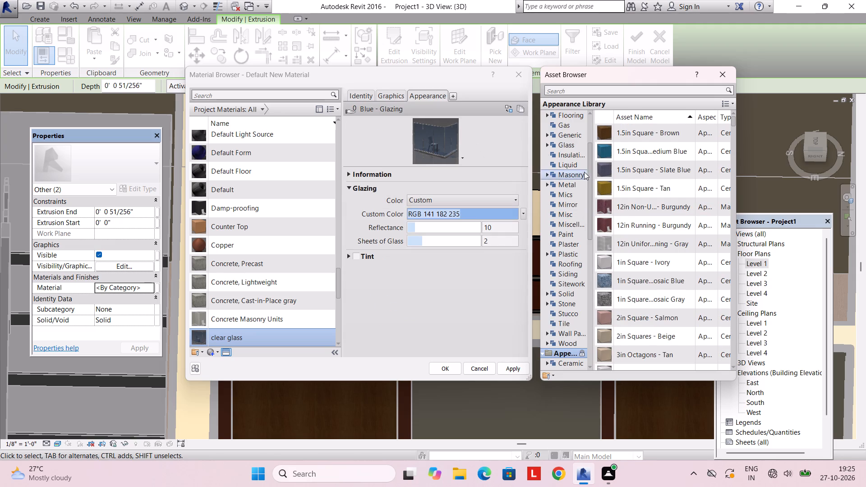
Use the render appearance for the clear glass material's shading and assign the material to the two central doors.
{"action": "left_click", "coordinate": [388, 96]}
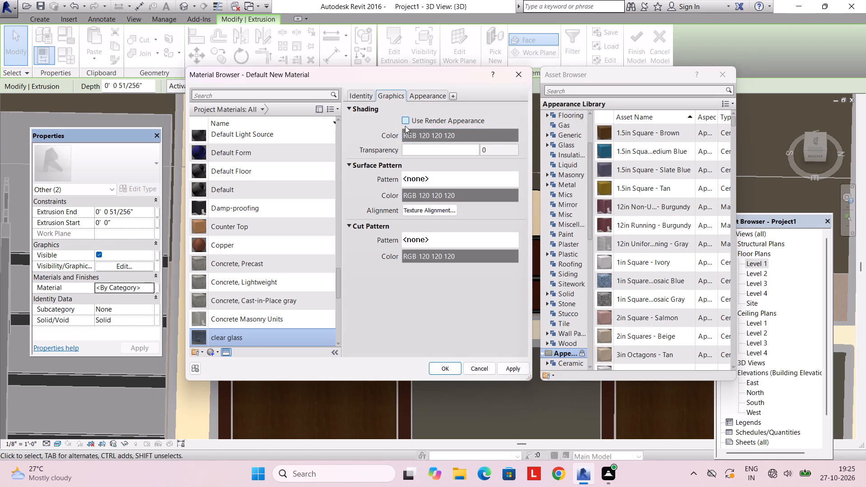
{"action": "left_click", "coordinate": [405, 126]}
{"action": "left_click", "coordinate": [436, 374]}
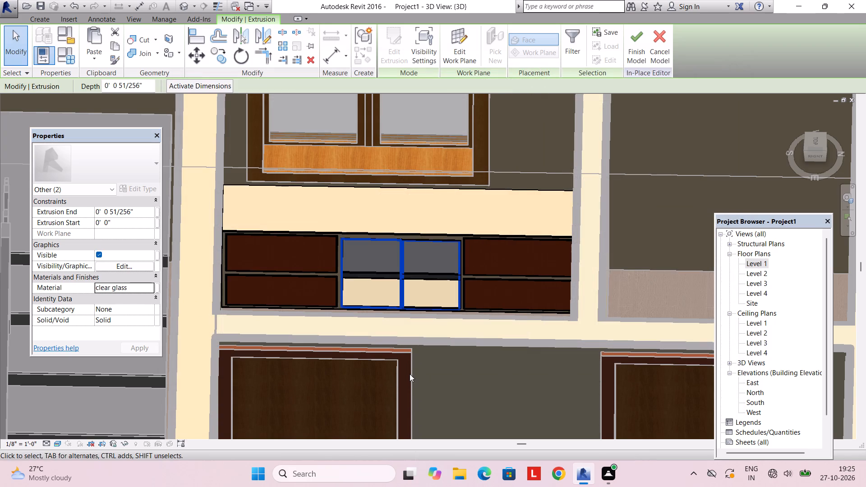
{"action": "key", "text": "Escape"}
Examine the cabinet block with its drawers and central glass doors from several angles.
{"action": "scroll", "coordinate": [410, 292], "scroll_direction": "down", "scroll_amount": 3}
{"action": "scroll", "coordinate": [410, 292], "scroll_direction": "up", "scroll_amount": 2}
{"action": "middle_click_drag", "start_coordinate": [410, 292], "coordinate": [458, 299], "text": "shift"}
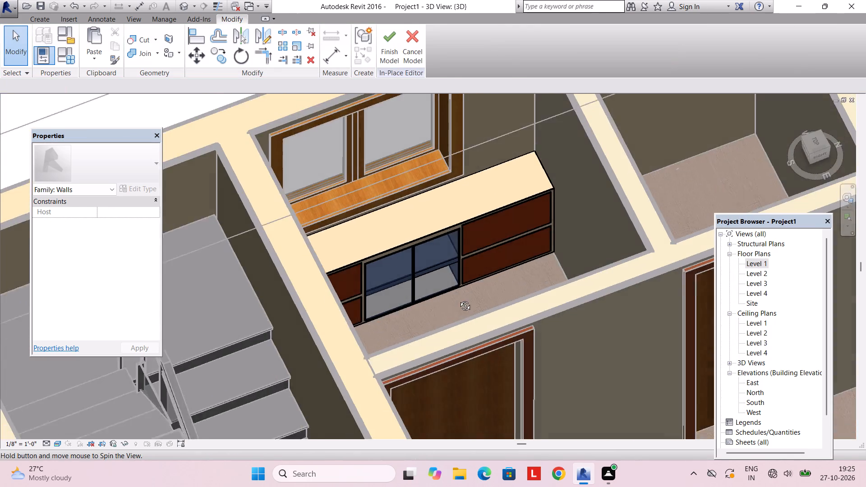
{"action": "middle_click_drag", "start_coordinate": [458, 299], "coordinate": [452, 239], "text": "shift"}
{"action": "scroll", "coordinate": [447, 241], "scroll_direction": "down", "scroll_amount": 4}
{"action": "middle_click_drag", "start_coordinate": [447, 242], "coordinate": [492, 316], "text": "shift"}
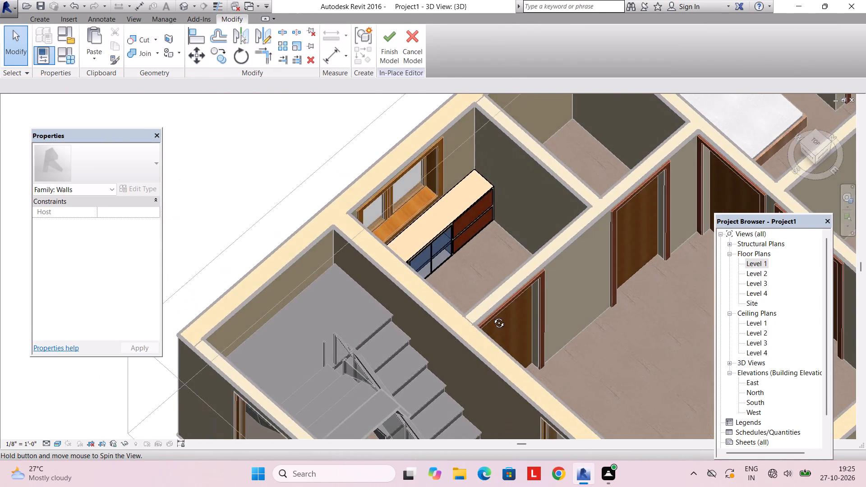
{"action": "middle_click_drag", "start_coordinate": [492, 316], "coordinate": [424, 312], "text": "shift"}
{"action": "left_click", "coordinate": [429, 222]}
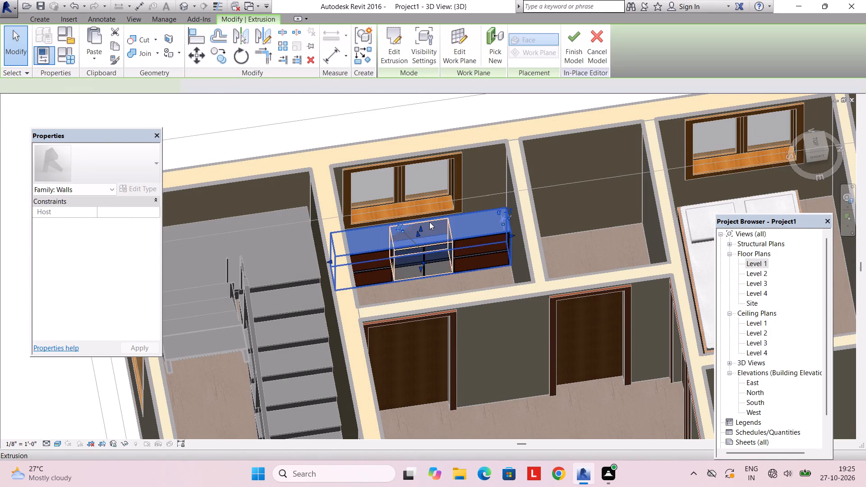
{"action": "key", "text": "Escape"}
{"action": "middle_click_drag", "start_coordinate": [394, 253], "coordinate": [370, 256], "text": "shift"}
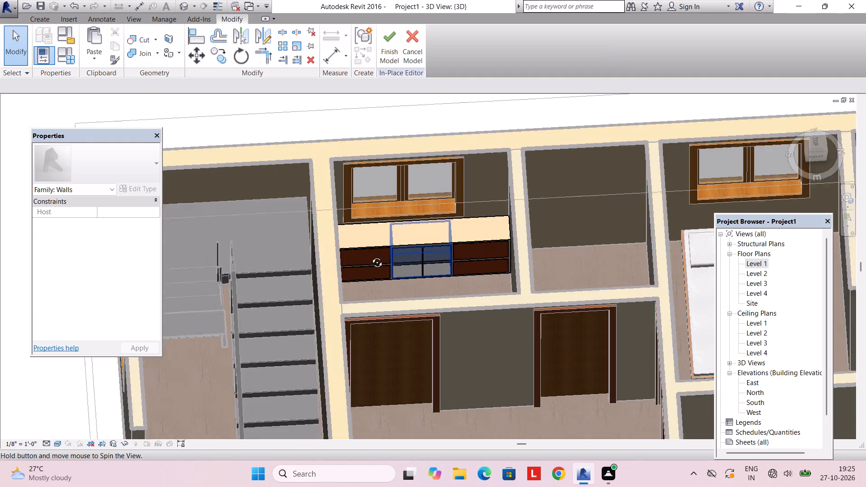
{"action": "middle_click_drag", "start_coordinate": [370, 256], "coordinate": [358, 256], "text": "shift"}
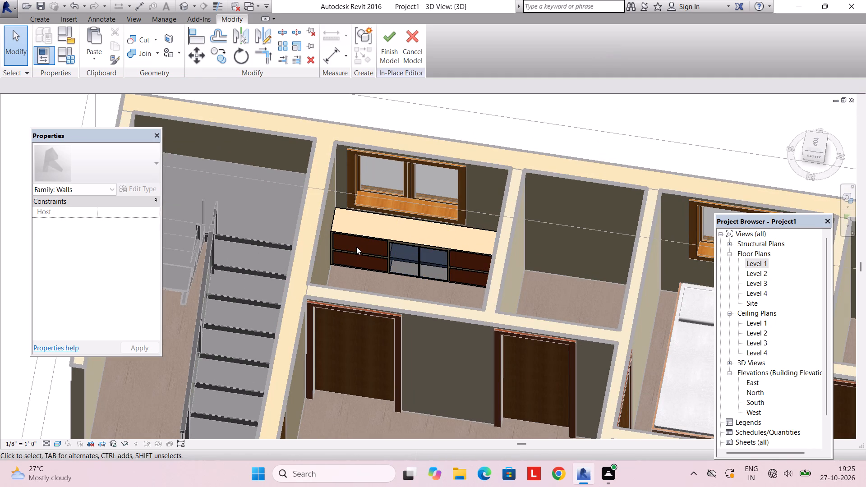
{"action": "middle_click_drag", "start_coordinate": [349, 142], "coordinate": [280, 152], "text": "shift"}
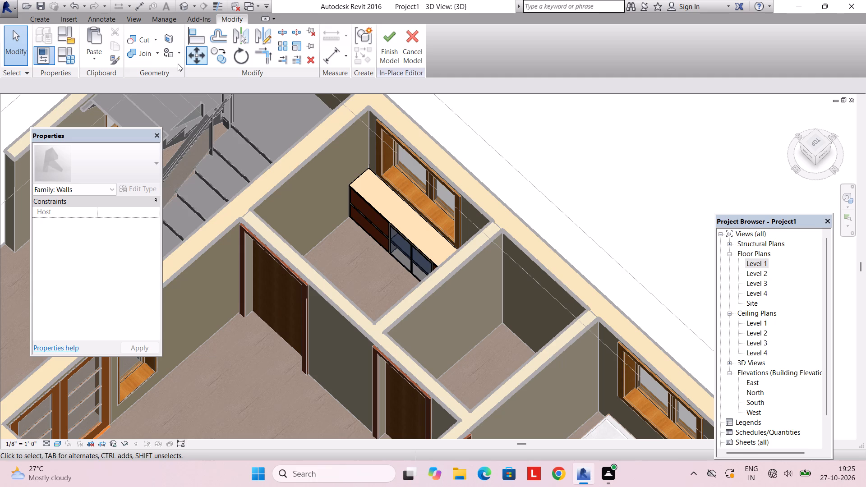
Start an extrusion in the in-place model and pick the cabinet block's top face as its work plane.
{"action": "left_click", "coordinate": [32, 18]}
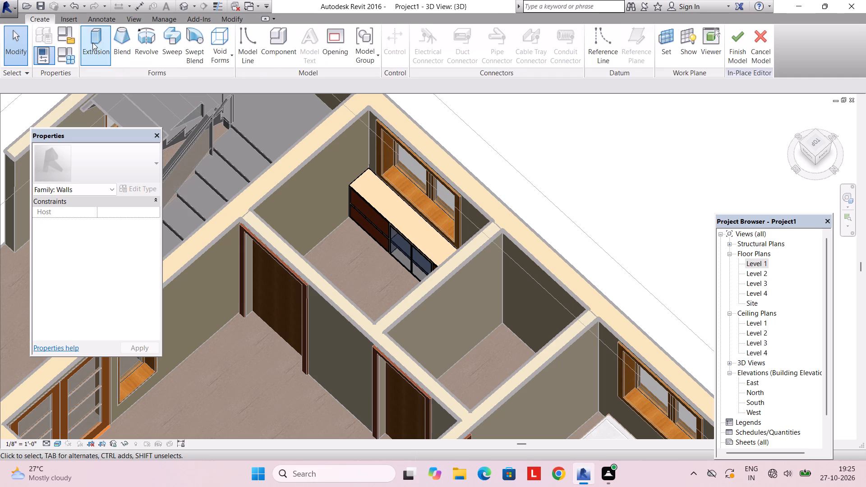
{"action": "left_click", "coordinate": [92, 42]}
{"action": "left_click", "coordinate": [492, 46]}
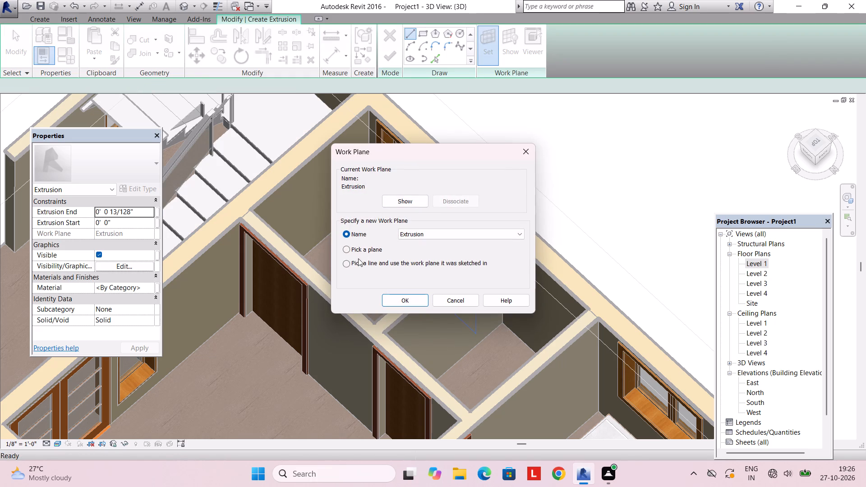
{"action": "left_click", "coordinate": [357, 246]}
{"action": "left_click_drag", "start_coordinate": [406, 298], "coordinate": [405, 294]}
{"action": "scroll", "coordinate": [363, 174], "scroll_direction": "up", "scroll_amount": 3}
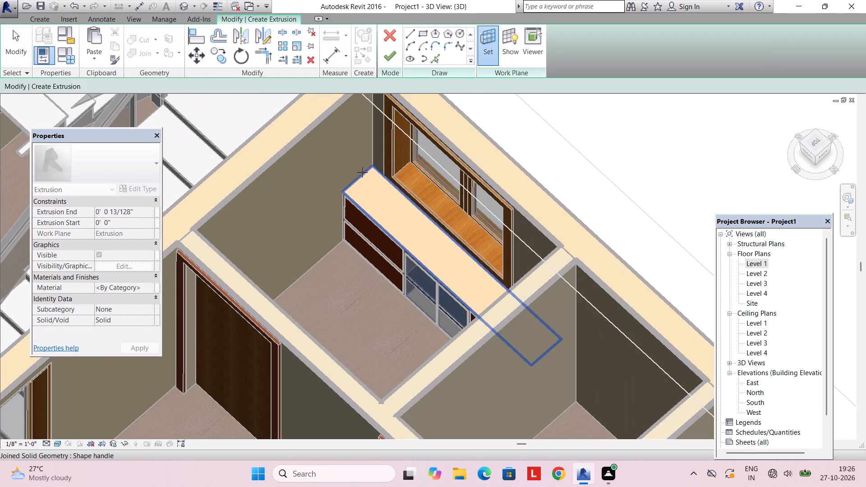
{"action": "left_click", "coordinate": [364, 174]}
Sketch a rectangle about 6' 5 1/2" by 1' 0" over the cabinet's top face from corner to corner.
{"action": "middle_click_drag", "start_coordinate": [335, 266], "coordinate": [375, 253]}
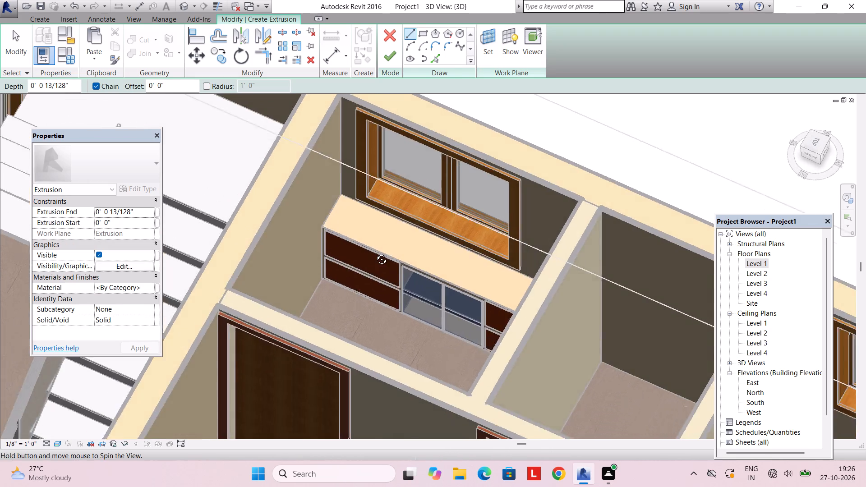
{"action": "middle_click_drag", "start_coordinate": [375, 253], "coordinate": [397, 239]}
{"action": "left_click", "coordinate": [420, 37]}
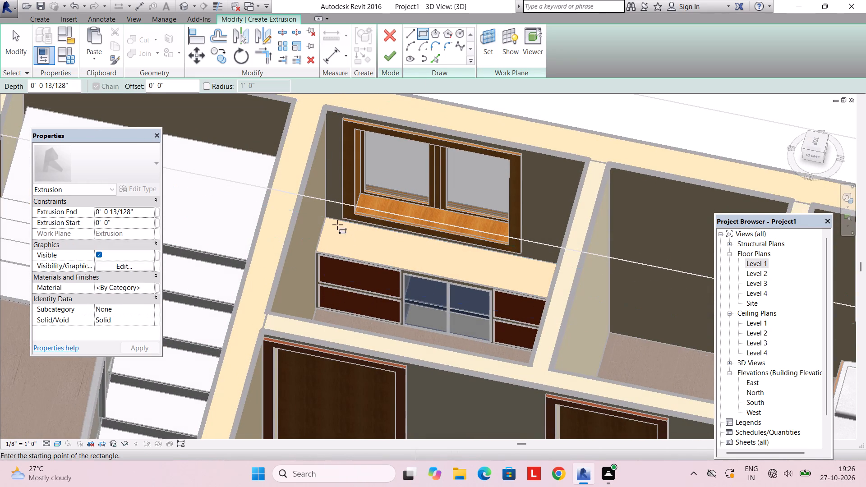
{"action": "left_click", "coordinate": [329, 216]}
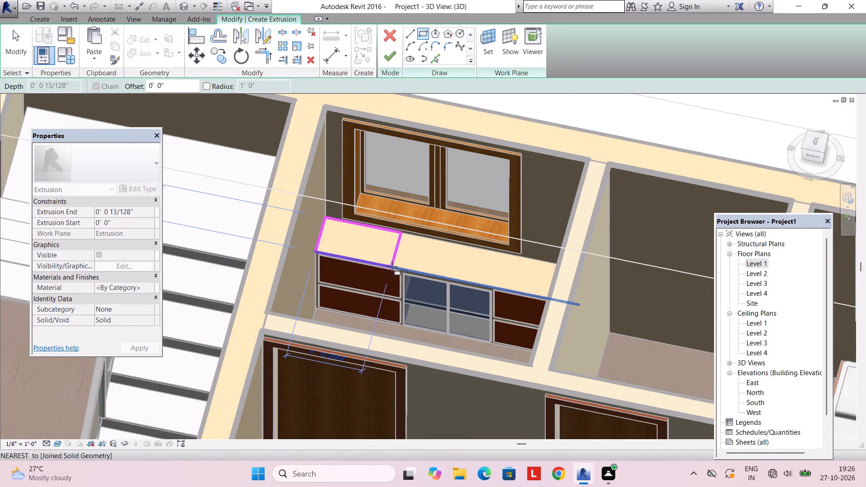
{"action": "middle_click_drag", "start_coordinate": [393, 268], "coordinate": [429, 293], "text": "shift"}
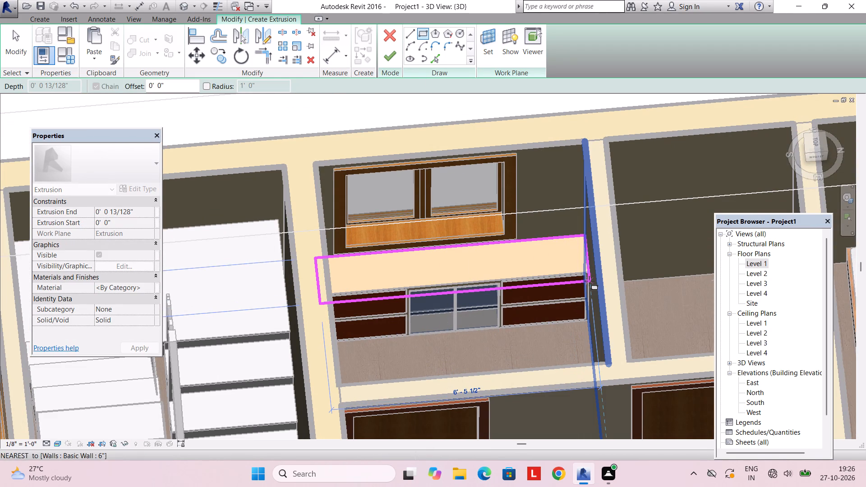
{"action": "scroll", "coordinate": [589, 280], "scroll_direction": "up", "scroll_amount": 8}
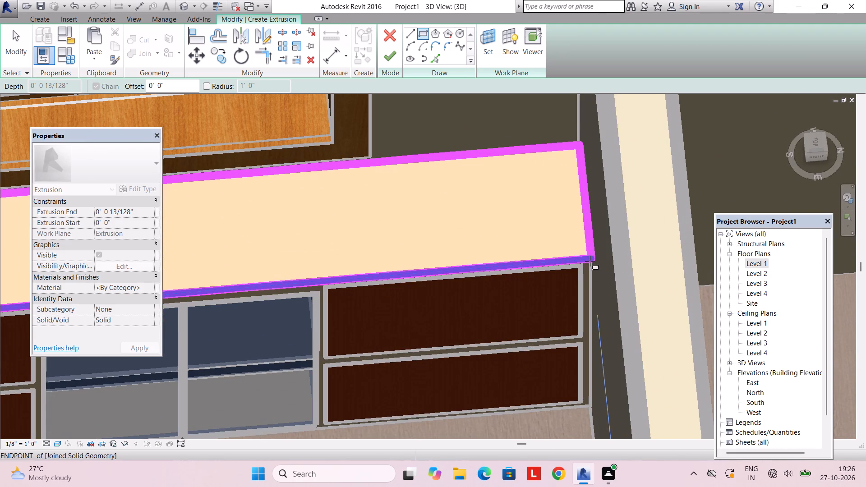
{"action": "left_click", "coordinate": [590, 261]}
{"action": "scroll", "coordinate": [536, 200], "scroll_direction": "down", "scroll_amount": 8}
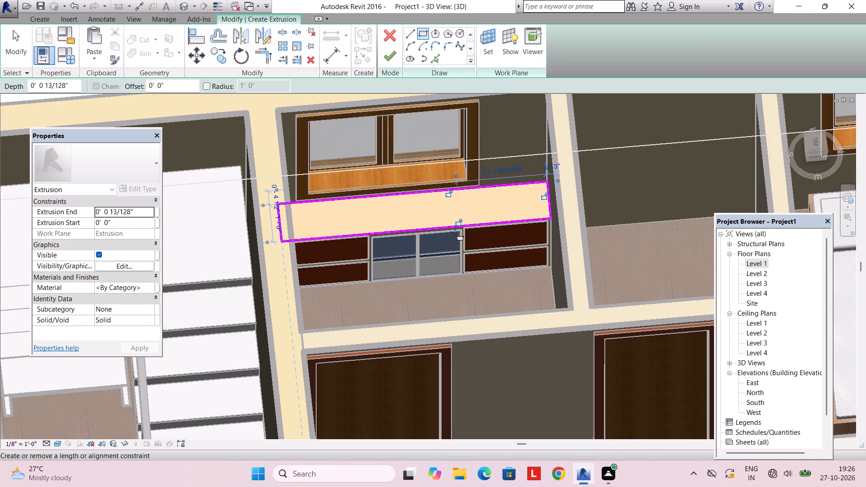
{"action": "key", "text": "Escape"}
{"action": "key", "text": "Escape"}
{"action": "key", "text": "Escape"}
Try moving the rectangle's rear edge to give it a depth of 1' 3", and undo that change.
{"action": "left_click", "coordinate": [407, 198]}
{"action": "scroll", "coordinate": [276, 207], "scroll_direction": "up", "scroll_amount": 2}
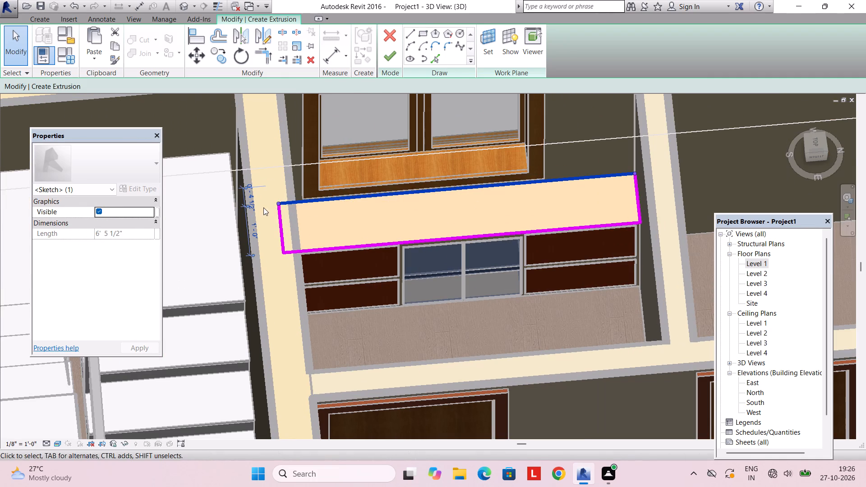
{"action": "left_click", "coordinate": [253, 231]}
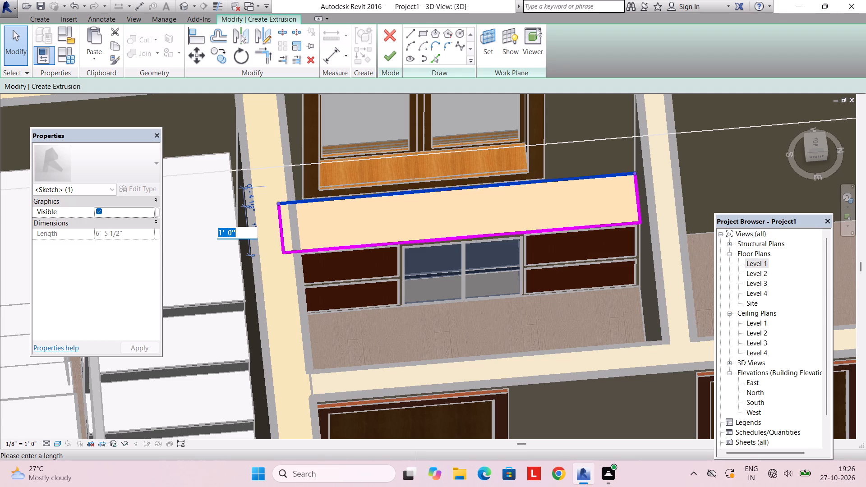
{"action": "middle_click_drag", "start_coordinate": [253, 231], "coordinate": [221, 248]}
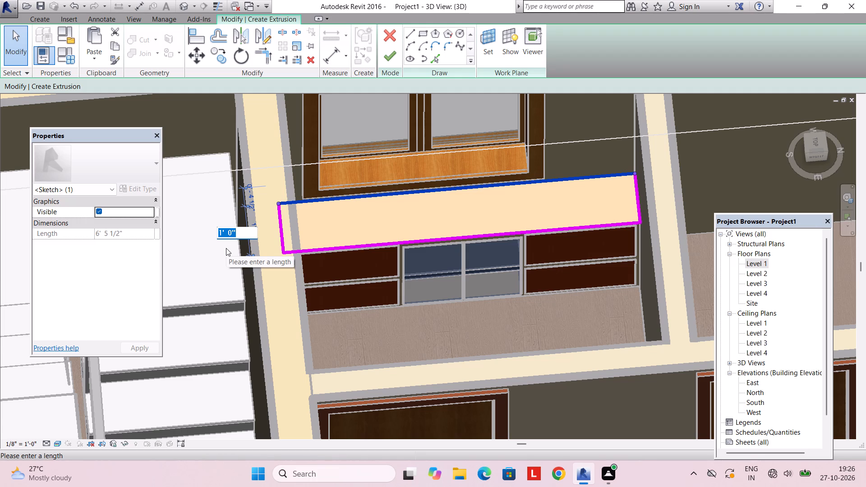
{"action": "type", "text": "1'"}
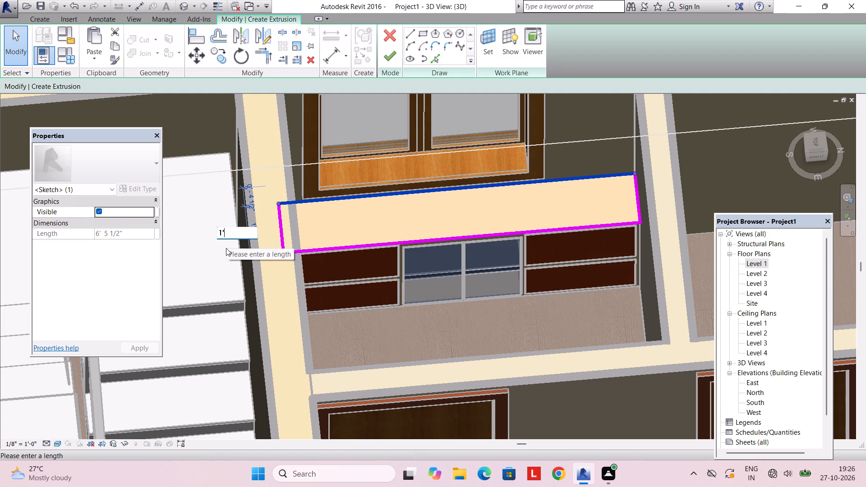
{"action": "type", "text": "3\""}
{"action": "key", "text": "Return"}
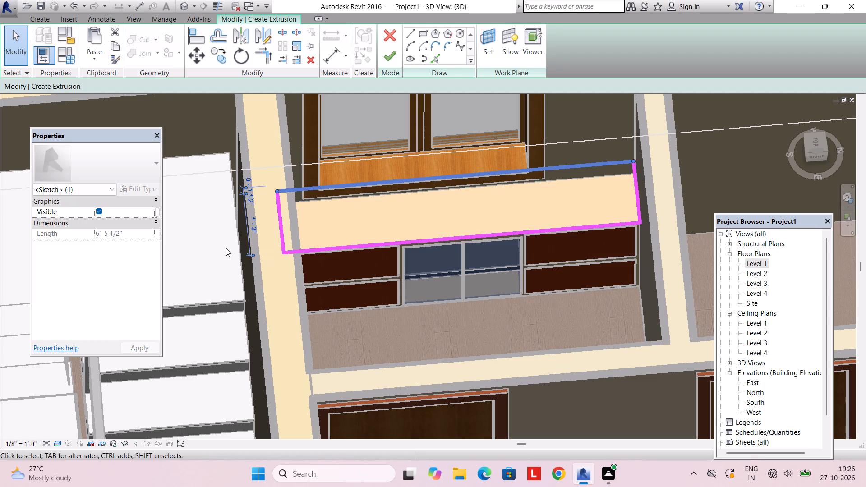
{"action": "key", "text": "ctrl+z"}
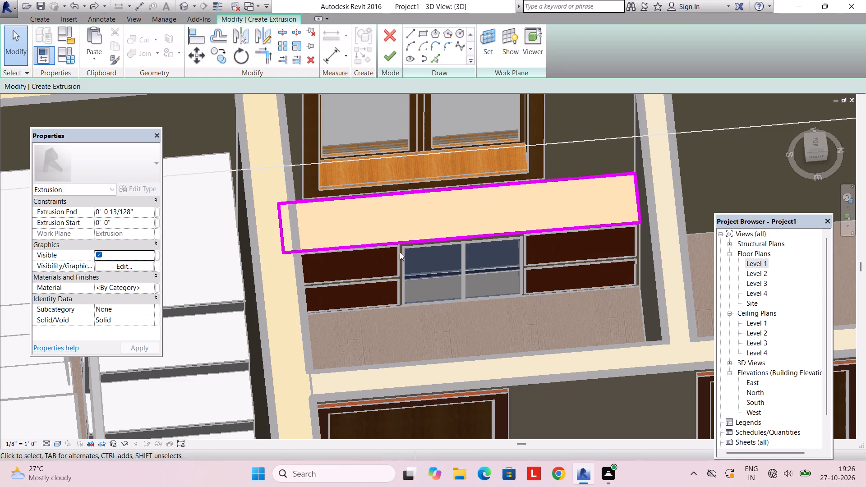
Move the rectangle's front edge to give a depth of 1' 3" and finish the extrusion sketch.
{"action": "left_click", "coordinate": [399, 245]}
{"action": "left_click", "coordinate": [676, 196]}
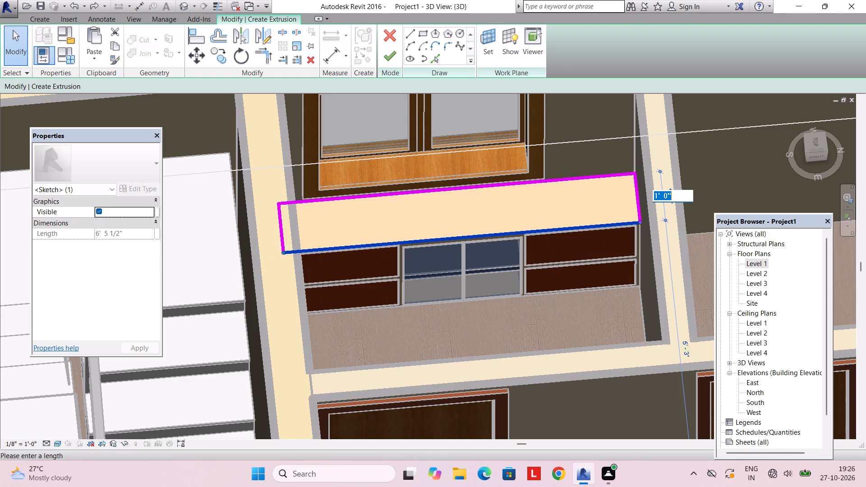
{"action": "type", "text": "1'3\""}
{"action": "key", "text": "Return"}
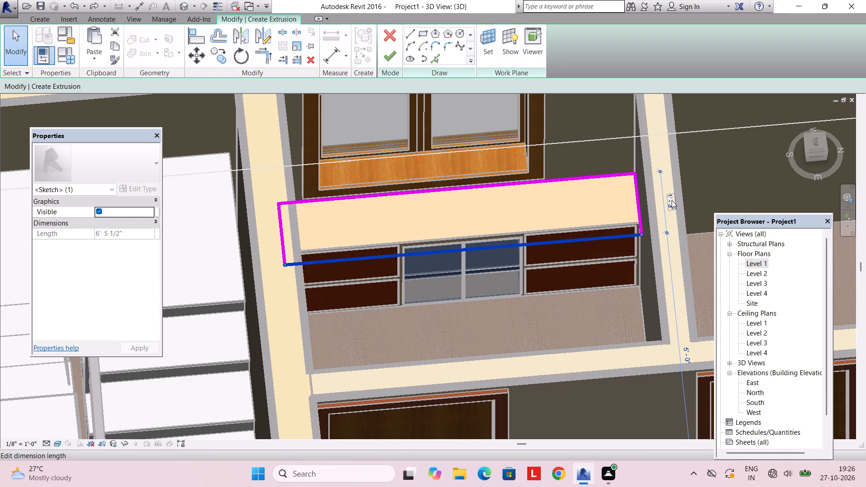
{"action": "left_click", "coordinate": [389, 52]}
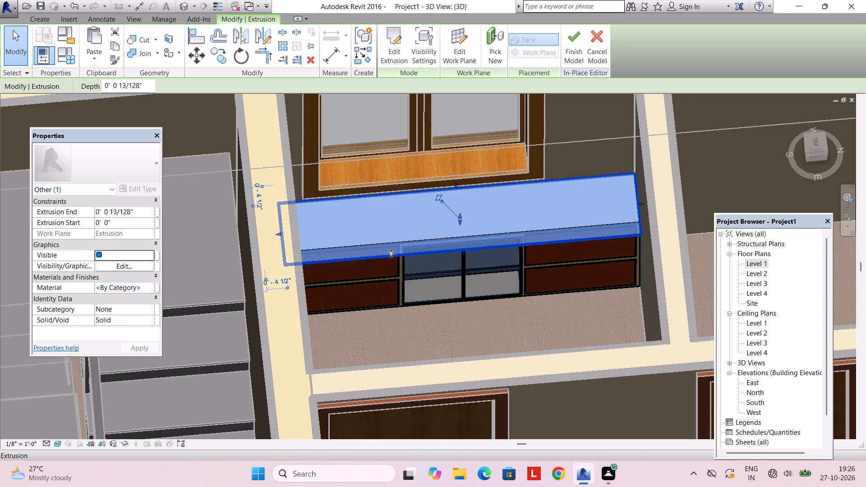
{"action": "key", "text": "Escape"}
Set the extrusion end of the cabinet's top slab to 3".
{"action": "scroll", "coordinate": [410, 250], "scroll_direction": "down", "scroll_amount": 3}
{"action": "scroll", "coordinate": [420, 257], "scroll_direction": "up", "scroll_amount": 2}
{"action": "middle_click_drag", "start_coordinate": [424, 258], "coordinate": [394, 200], "text": "shift"}
{"action": "scroll", "coordinate": [394, 200], "scroll_direction": "down", "scroll_amount": 4}
{"action": "middle_click_drag", "start_coordinate": [395, 214], "coordinate": [398, 180], "text": "shift"}
{"action": "scroll", "coordinate": [400, 185], "scroll_direction": "up", "scroll_amount": 1}
{"action": "middle_click_drag", "start_coordinate": [400, 193], "coordinate": [401, 252], "text": "shift"}
{"action": "scroll", "coordinate": [407, 237], "scroll_direction": "up", "scroll_amount": 2}
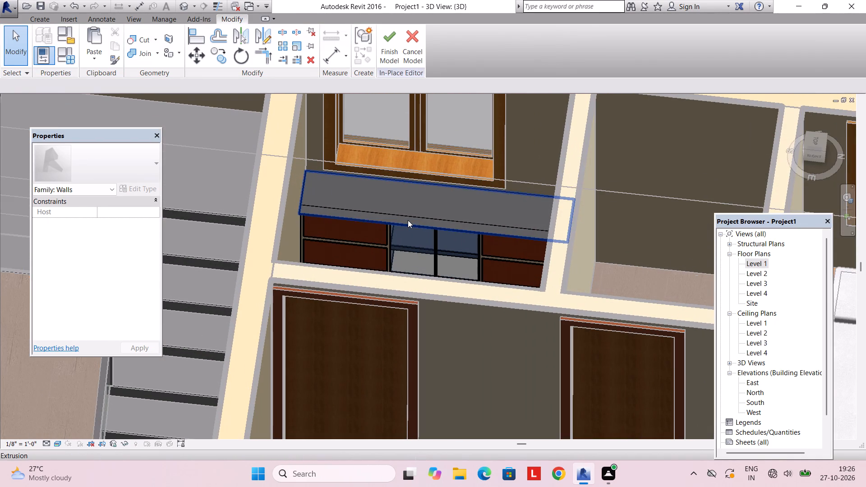
{"action": "left_click", "coordinate": [408, 220]}
{"action": "left_click", "coordinate": [147, 215]}
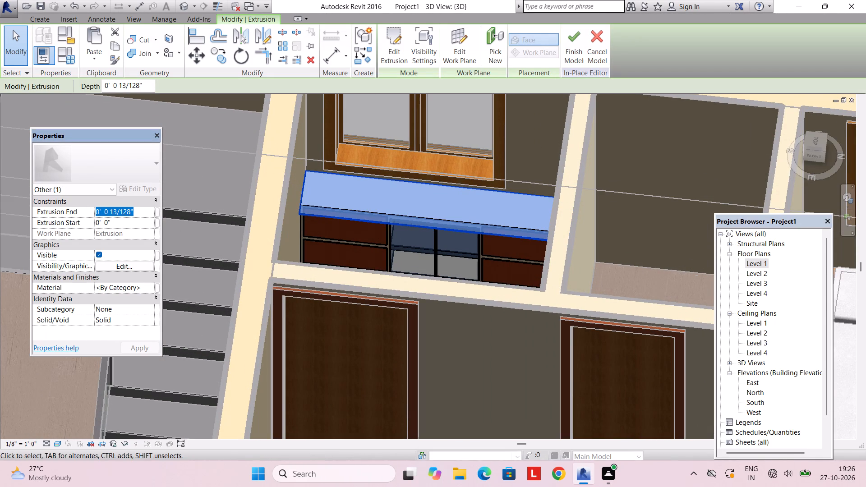
{"action": "type", "text": "3\""}
{"action": "key", "text": "Return"}
{"action": "key", "text": "Return"}
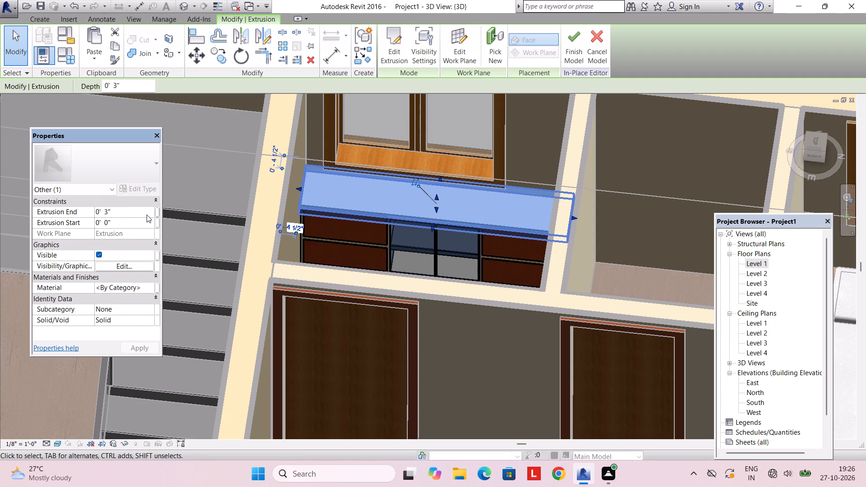
{"action": "key", "text": "Escape"}
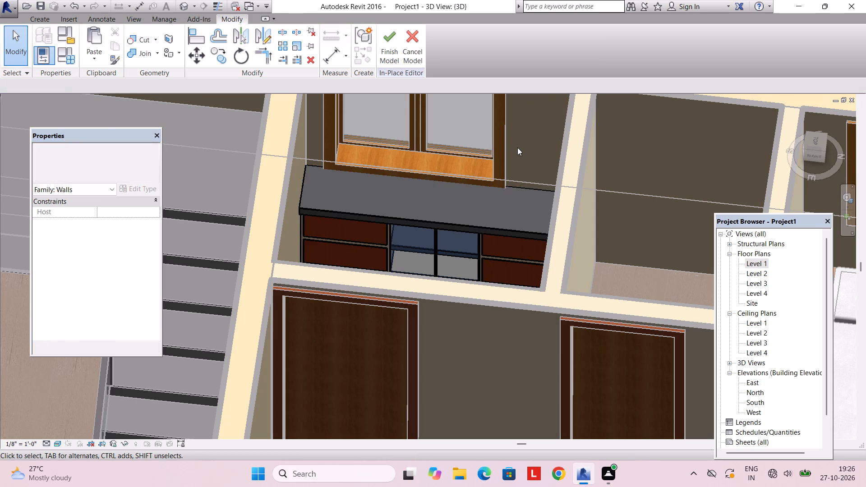
Pull the top slab's rear edge slightly forward, away from the window wall, using its shape handle.
{"action": "scroll", "coordinate": [456, 183], "scroll_direction": "down", "scroll_amount": 2}
{"action": "scroll", "coordinate": [454, 185], "scroll_direction": "up", "scroll_amount": 4}
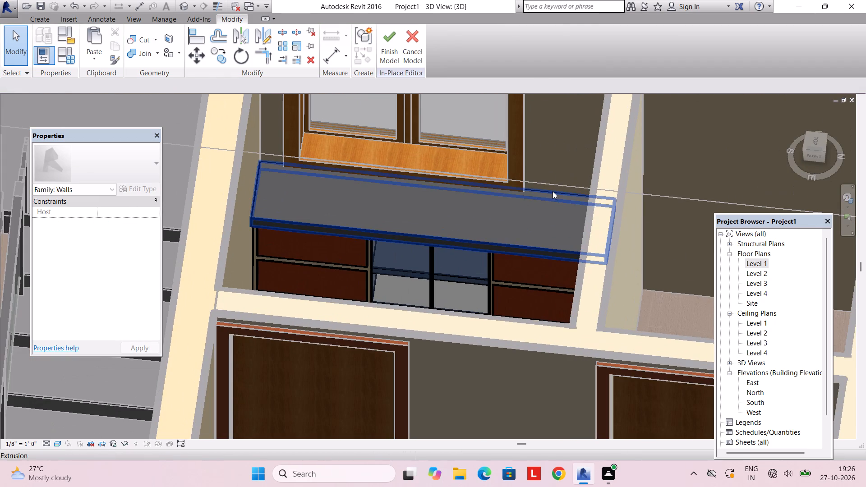
{"action": "left_click", "coordinate": [552, 191]}
{"action": "scroll", "coordinate": [549, 198], "scroll_direction": "up", "scroll_amount": 3}
{"action": "middle_click_drag", "start_coordinate": [522, 209], "coordinate": [530, 214], "text": "ctrl"}
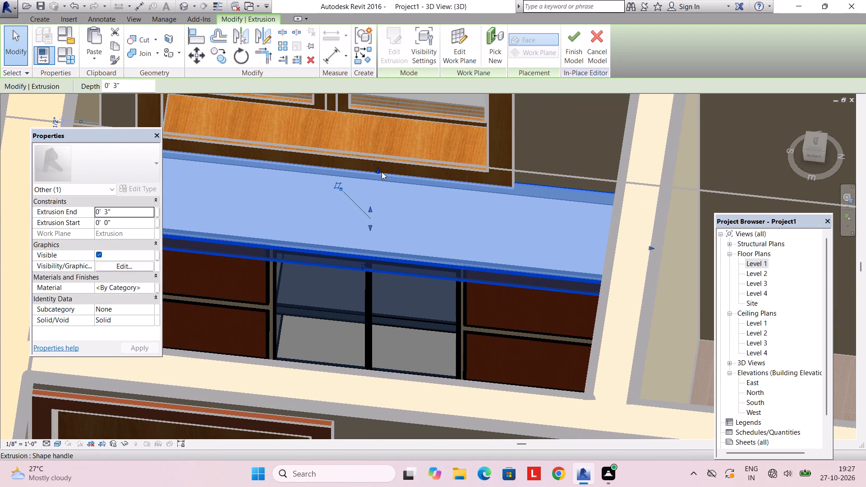
{"action": "left_click_drag", "start_coordinate": [378, 170], "coordinate": [378, 182]}
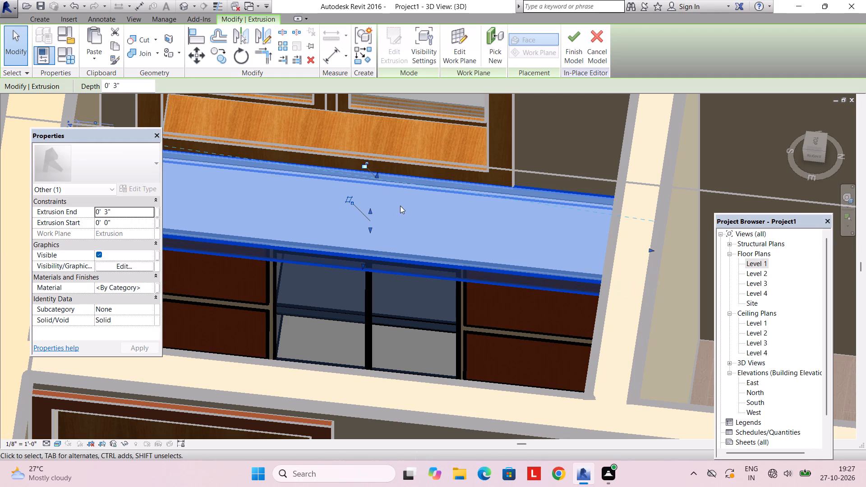
{"action": "key", "text": "Escape"}
{"action": "scroll", "coordinate": [401, 210], "scroll_direction": "down", "scroll_amount": 4}
{"action": "scroll", "coordinate": [231, 167], "scroll_direction": "up", "scroll_amount": 4}
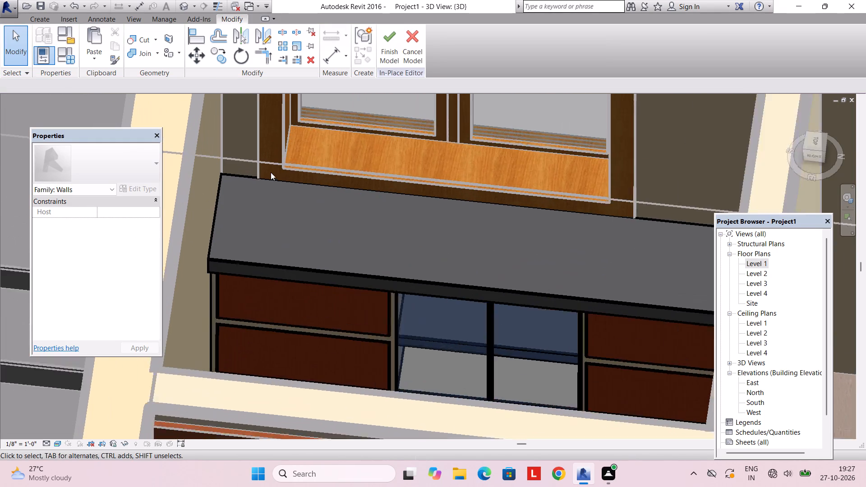
{"action": "scroll", "coordinate": [271, 172], "scroll_direction": "up", "scroll_amount": 2}
{"action": "left_click", "coordinate": [272, 178]}
{"action": "left_click_drag", "start_coordinate": [569, 215], "coordinate": [565, 221]}
{"action": "key", "text": "Escape"}
Examine how the top slab fits against the window and side walls from several angles.
{"action": "scroll", "coordinate": [516, 234], "scroll_direction": "down", "scroll_amount": 4}
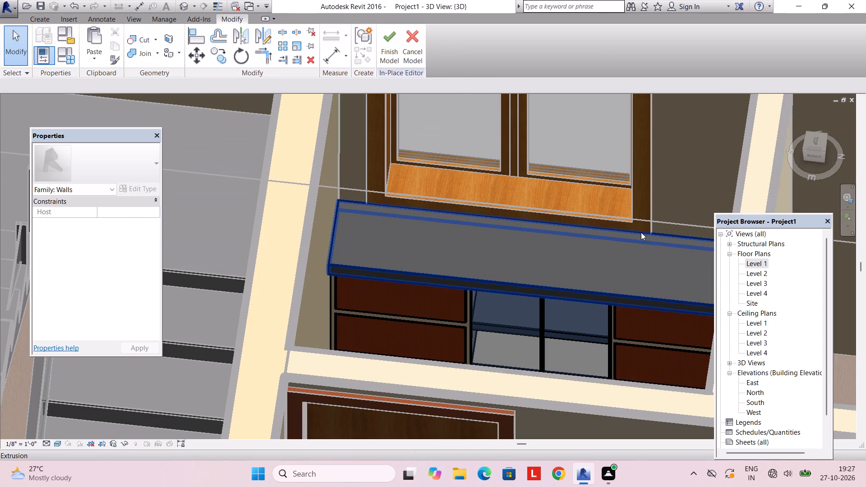
{"action": "scroll", "coordinate": [674, 239], "scroll_direction": "up", "scroll_amount": 2}
{"action": "middle_click_drag", "start_coordinate": [662, 236], "coordinate": [563, 248], "text": "shift"}
{"action": "scroll", "coordinate": [563, 248], "scroll_direction": "down", "scroll_amount": 5}
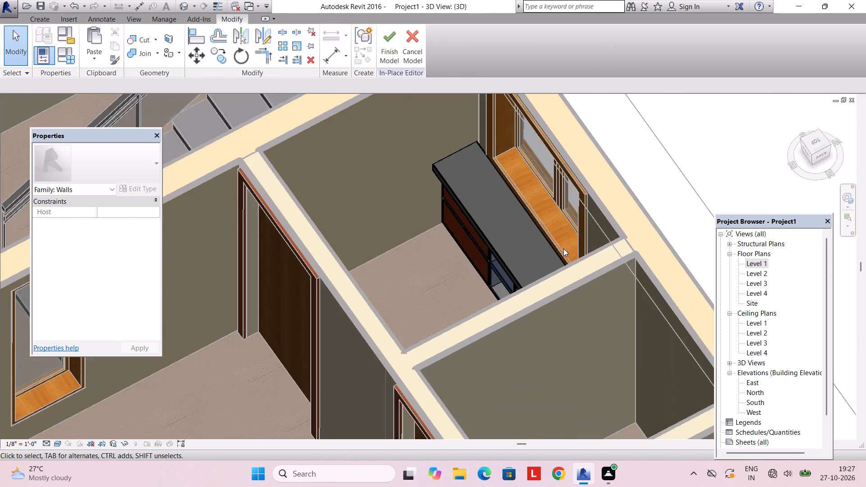
{"action": "middle_click_drag", "start_coordinate": [563, 248], "coordinate": [669, 177], "text": "shift"}
{"action": "scroll", "coordinate": [650, 187], "scroll_direction": "down", "scroll_amount": 1}
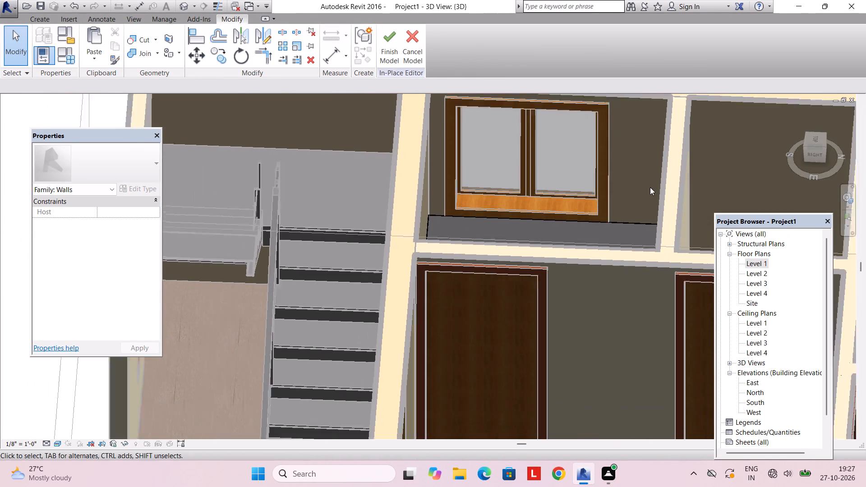
{"action": "scroll", "coordinate": [650, 187], "scroll_direction": "down", "scroll_amount": 2}
{"action": "middle_click_drag", "start_coordinate": [636, 202], "coordinate": [649, 263], "text": "shift"}
Create a new material for the cabinet's top slab and name it stone.
{"action": "left_click", "coordinate": [588, 244]}
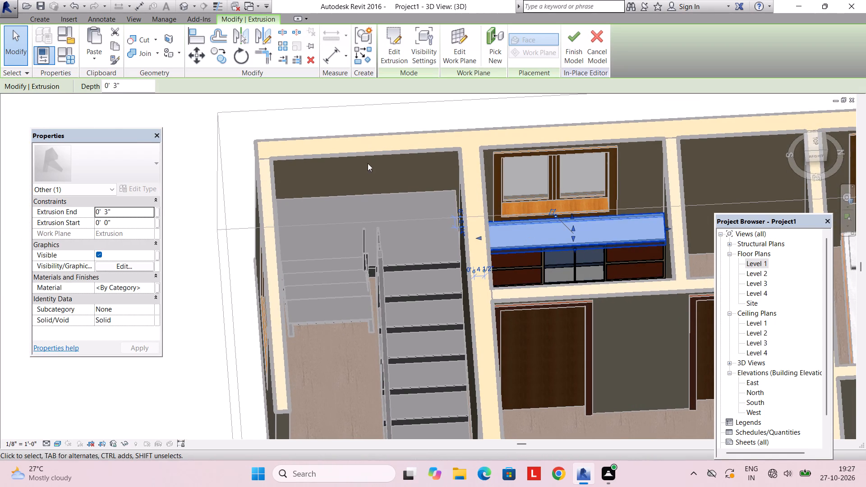
{"action": "left_click", "coordinate": [151, 285]}
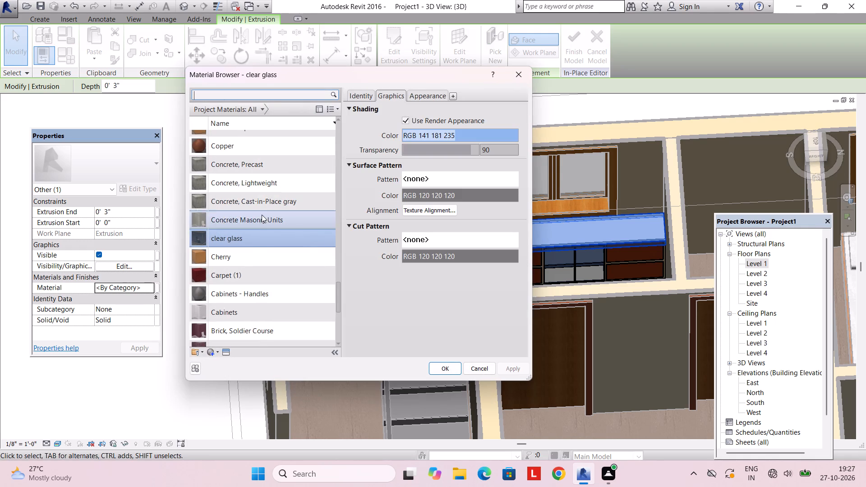
{"action": "left_click", "coordinate": [213, 356]}
{"action": "left_click", "coordinate": [225, 362]}
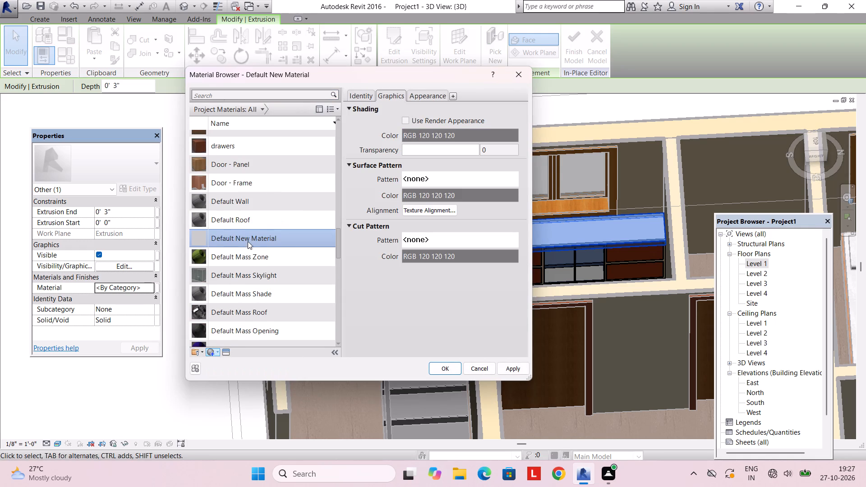
{"action": "right_click", "coordinate": [248, 240]}
{"action": "left_click", "coordinate": [266, 271]}
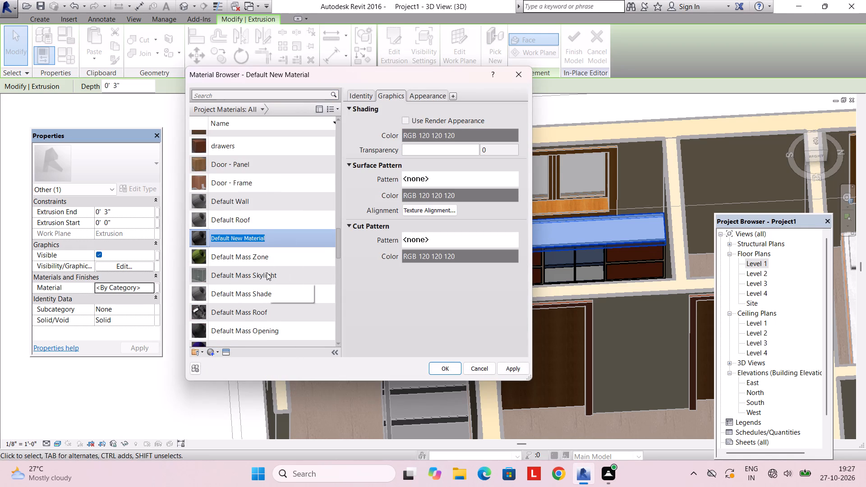
{"action": "type", "text": "stone"}
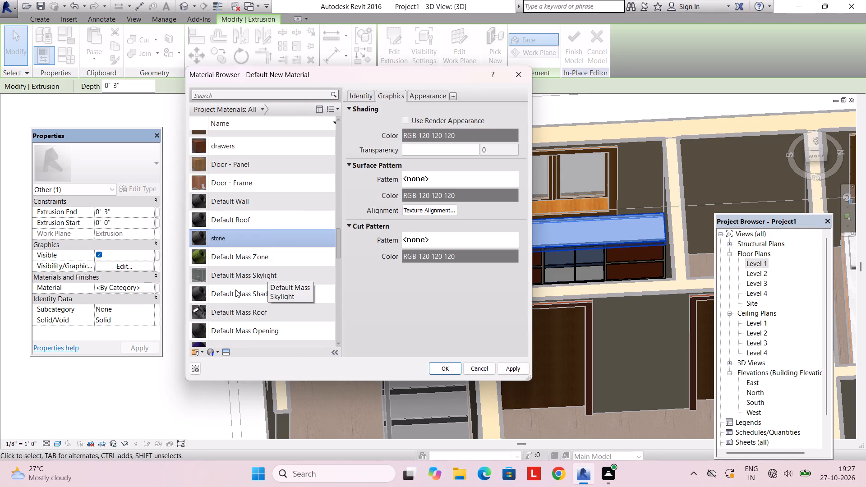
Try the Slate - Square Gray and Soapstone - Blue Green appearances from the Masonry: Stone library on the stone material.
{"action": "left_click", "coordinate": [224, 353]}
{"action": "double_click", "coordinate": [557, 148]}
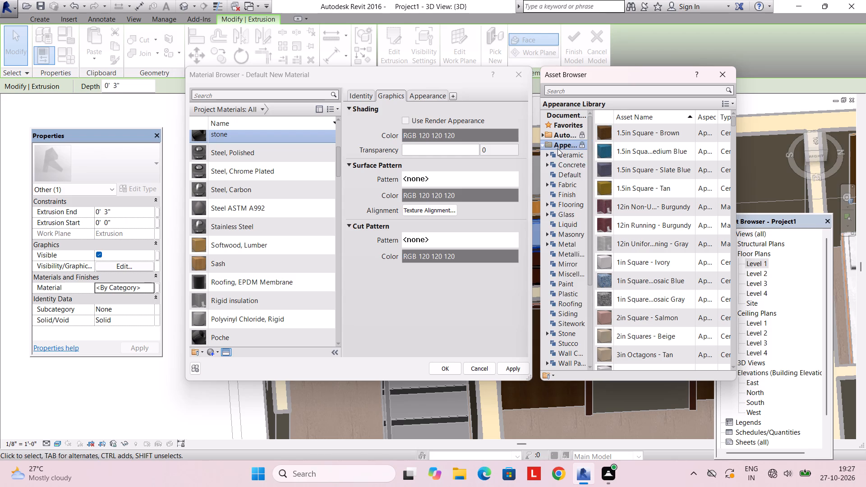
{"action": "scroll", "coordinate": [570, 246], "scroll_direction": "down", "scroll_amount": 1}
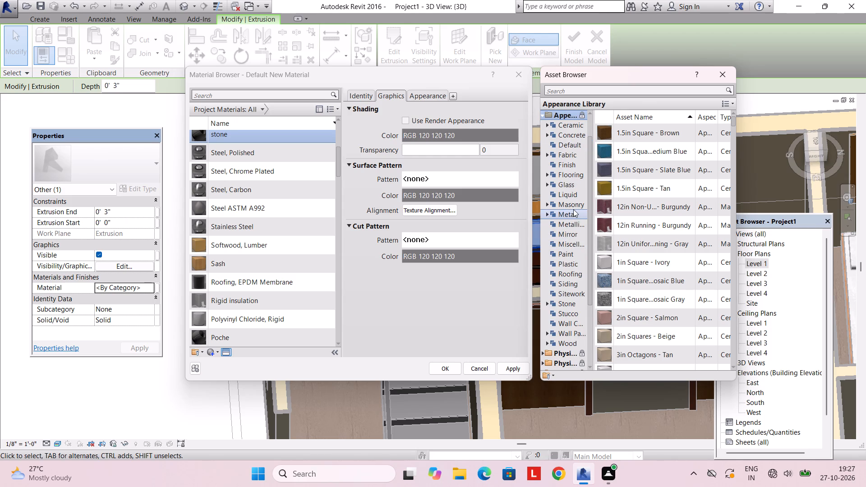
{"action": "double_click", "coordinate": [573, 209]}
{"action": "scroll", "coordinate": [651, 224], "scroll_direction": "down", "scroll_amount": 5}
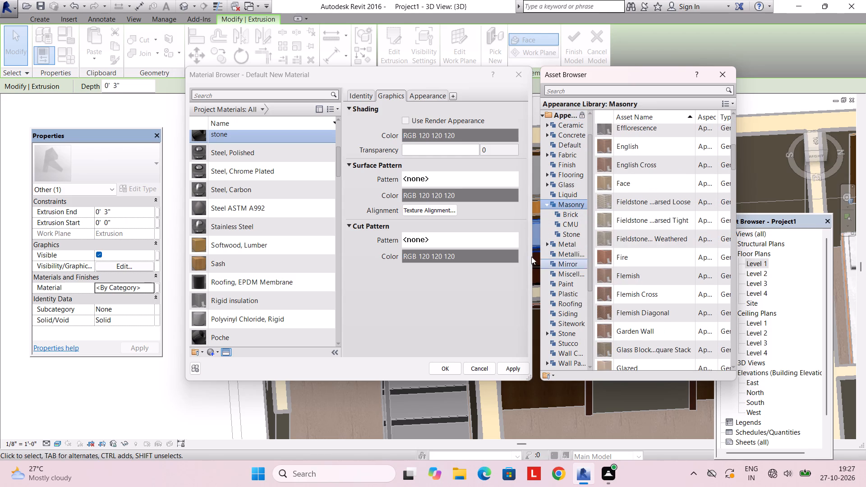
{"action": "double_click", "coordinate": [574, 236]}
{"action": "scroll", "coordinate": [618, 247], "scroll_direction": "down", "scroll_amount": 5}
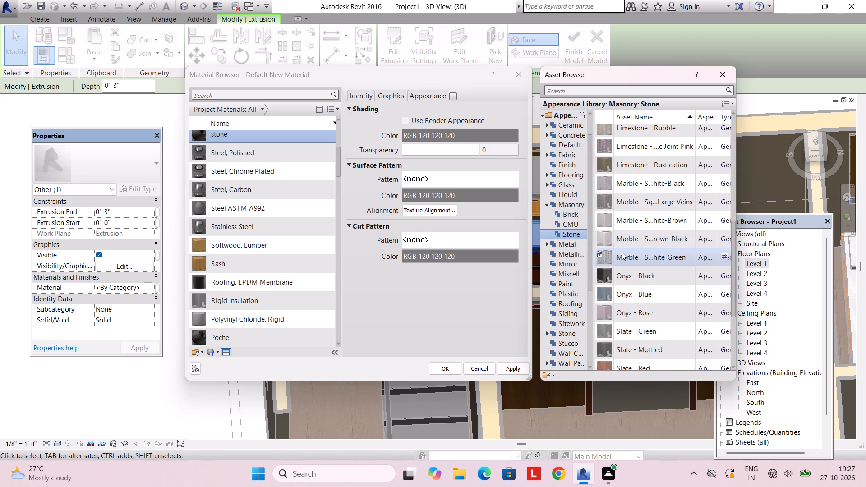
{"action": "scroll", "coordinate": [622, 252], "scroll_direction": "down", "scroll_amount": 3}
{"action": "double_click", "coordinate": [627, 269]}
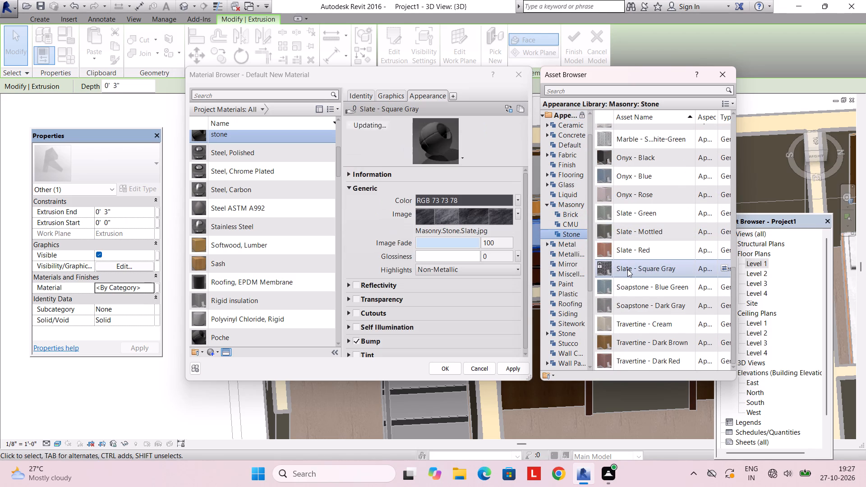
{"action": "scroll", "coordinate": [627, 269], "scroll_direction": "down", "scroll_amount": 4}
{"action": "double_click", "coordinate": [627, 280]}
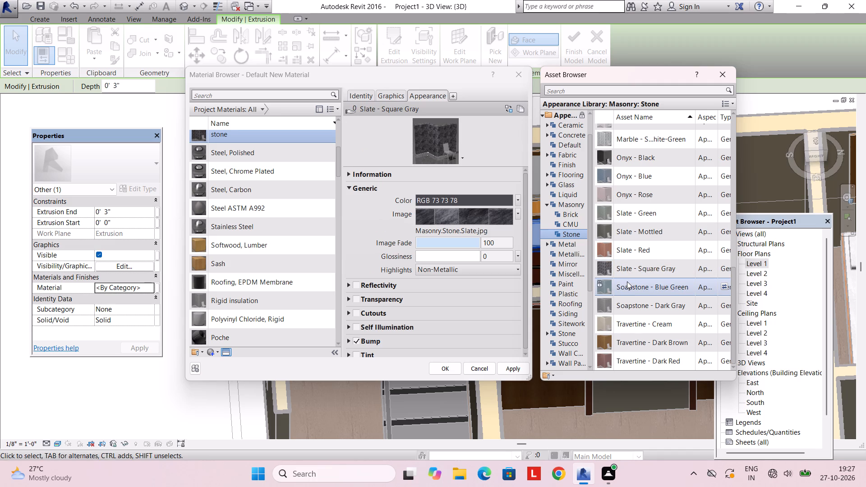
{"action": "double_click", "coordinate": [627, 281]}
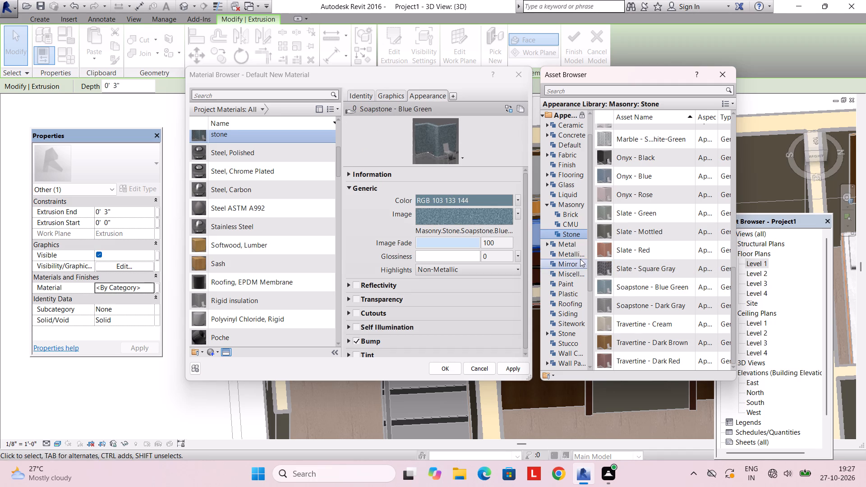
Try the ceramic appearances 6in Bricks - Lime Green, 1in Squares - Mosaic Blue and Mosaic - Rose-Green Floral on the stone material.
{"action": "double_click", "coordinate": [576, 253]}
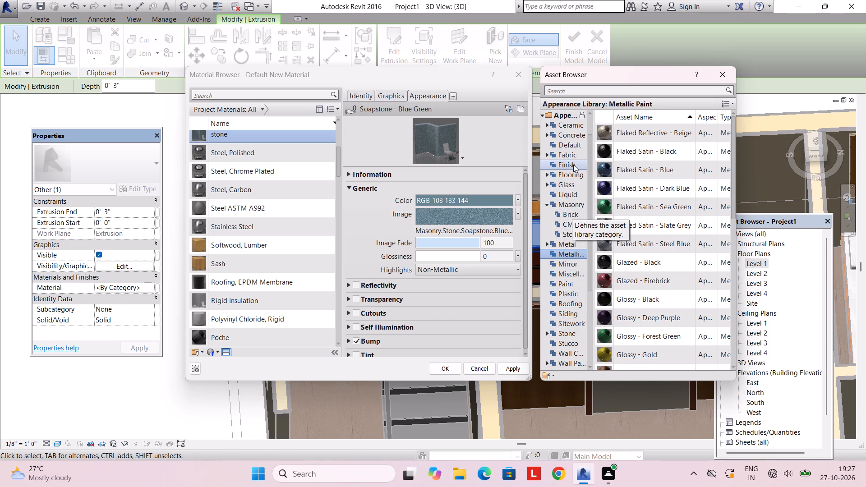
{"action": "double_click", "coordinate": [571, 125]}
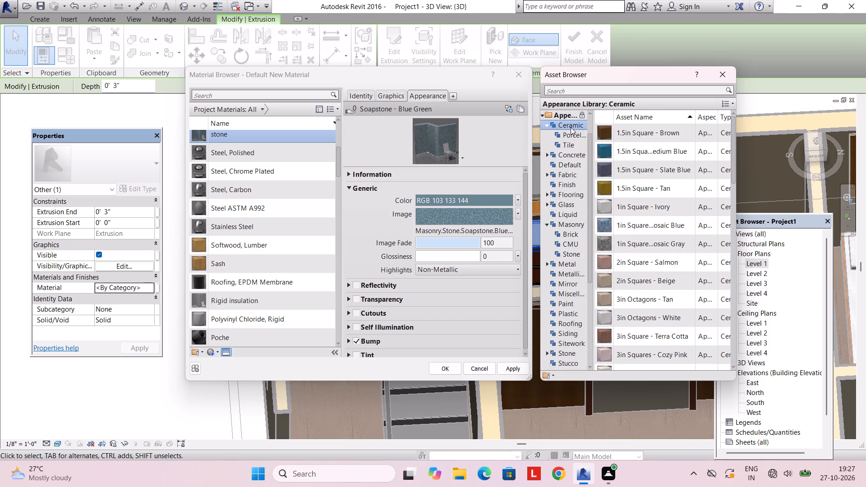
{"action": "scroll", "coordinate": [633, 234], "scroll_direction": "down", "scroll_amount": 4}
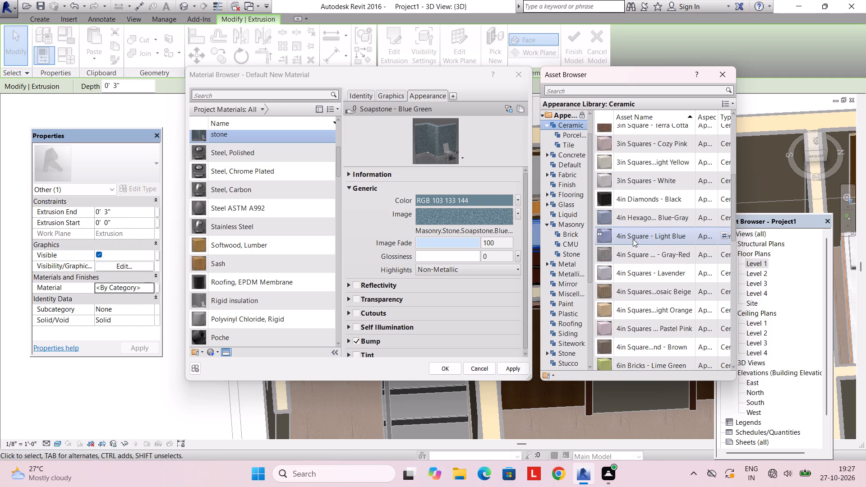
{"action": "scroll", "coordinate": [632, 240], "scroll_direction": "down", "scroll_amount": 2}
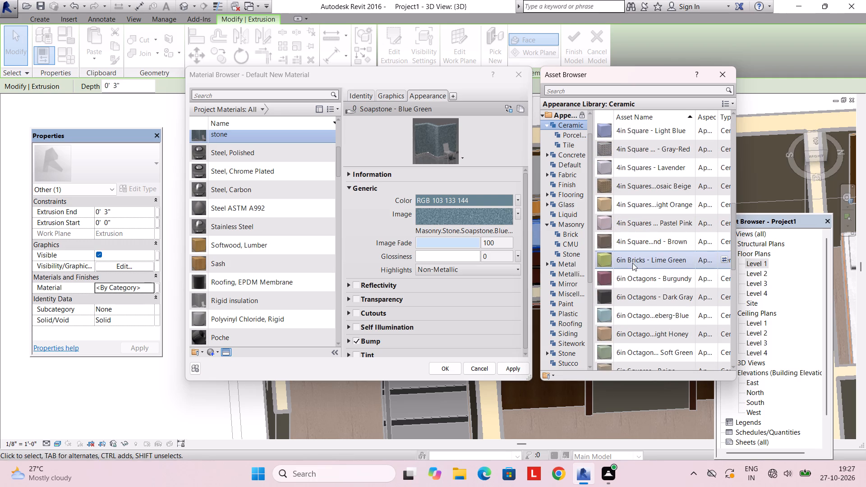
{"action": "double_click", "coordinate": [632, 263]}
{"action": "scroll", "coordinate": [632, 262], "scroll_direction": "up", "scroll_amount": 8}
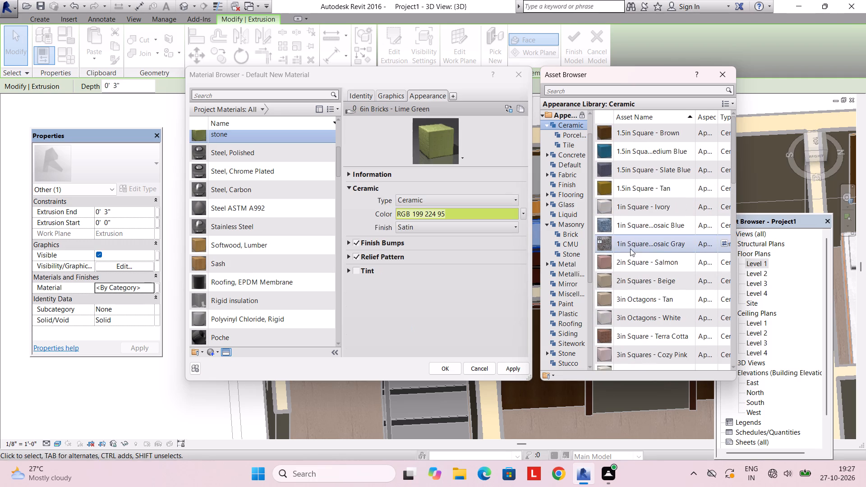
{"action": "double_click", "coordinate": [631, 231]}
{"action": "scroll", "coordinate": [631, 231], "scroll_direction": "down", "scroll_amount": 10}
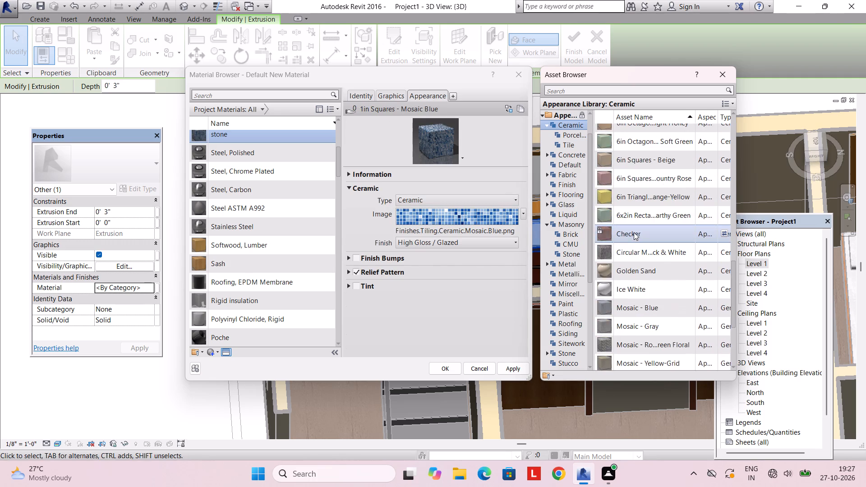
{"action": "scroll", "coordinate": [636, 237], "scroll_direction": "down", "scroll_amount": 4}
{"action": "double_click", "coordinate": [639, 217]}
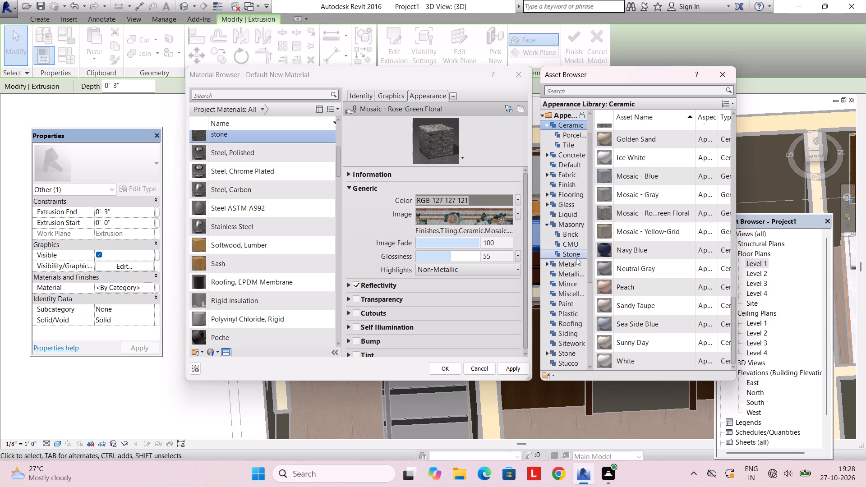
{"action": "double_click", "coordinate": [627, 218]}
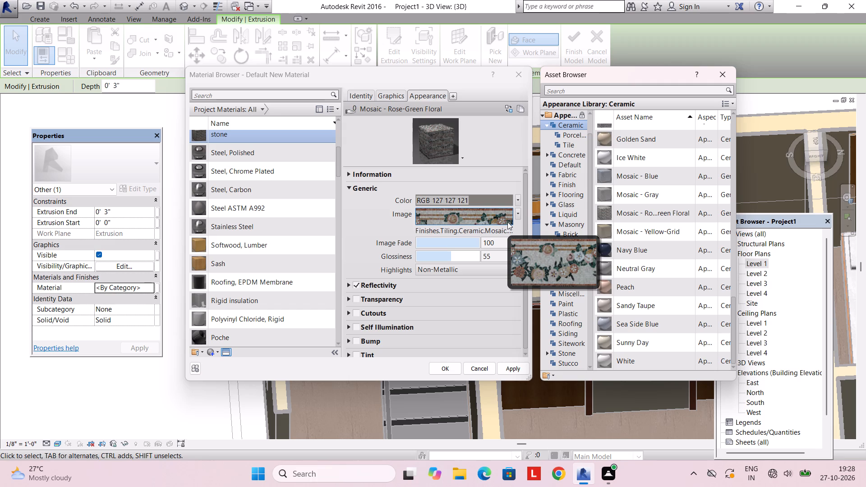
Look through the Finish, Miscellaneous, Siding, Sitework and Stucco appearance categories for a suitable countertop surface.
{"action": "scroll", "coordinate": [651, 257], "scroll_direction": "down", "scroll_amount": 5}
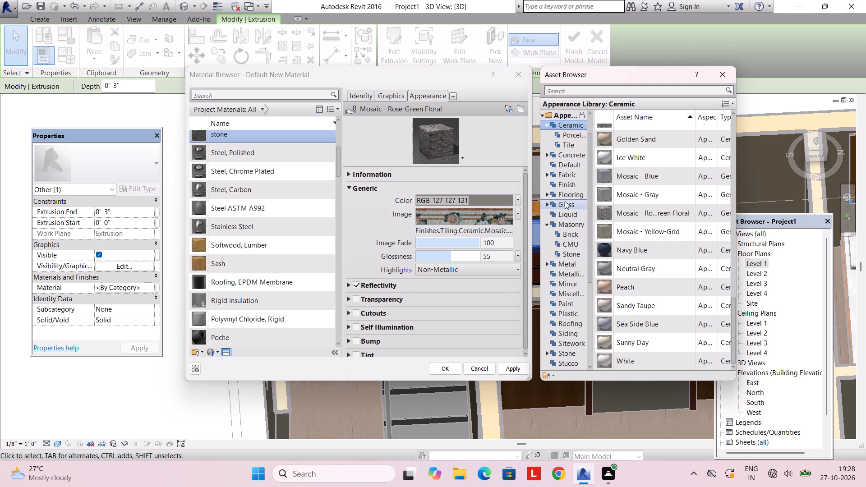
{"action": "double_click", "coordinate": [566, 184]}
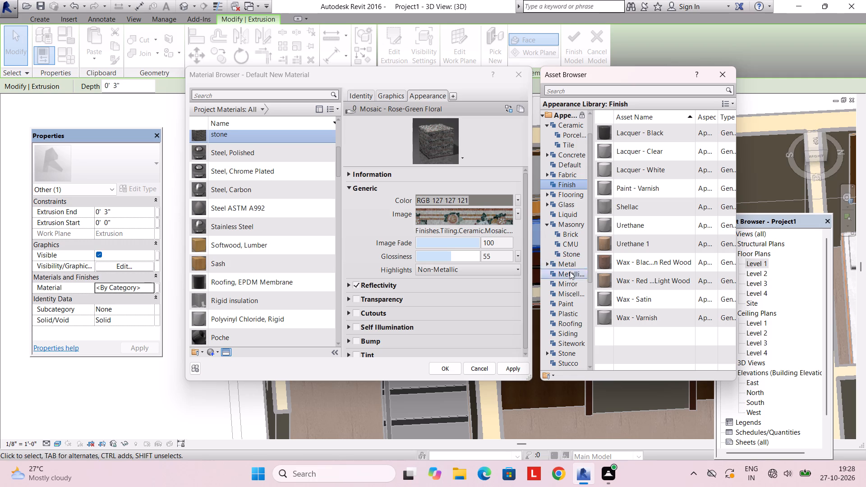
{"action": "left_click", "coordinate": [564, 294]}
{"action": "left_click", "coordinate": [564, 294]}
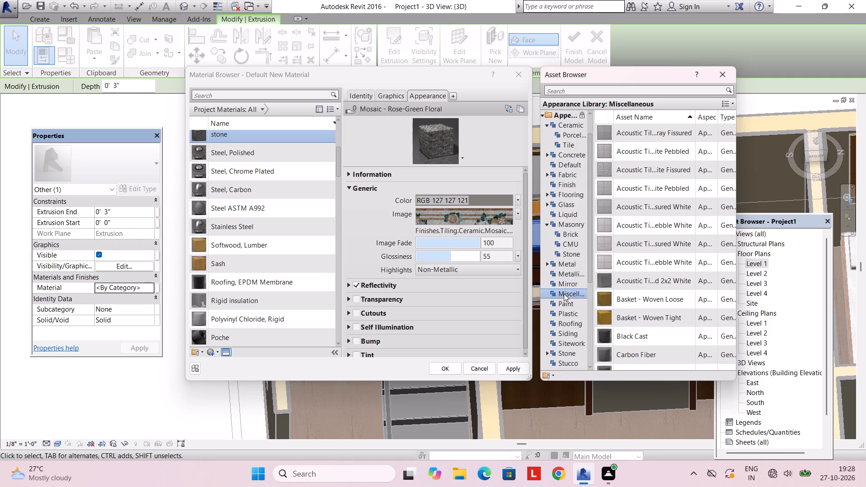
{"action": "scroll", "coordinate": [565, 294], "scroll_direction": "down", "scroll_amount": 1}
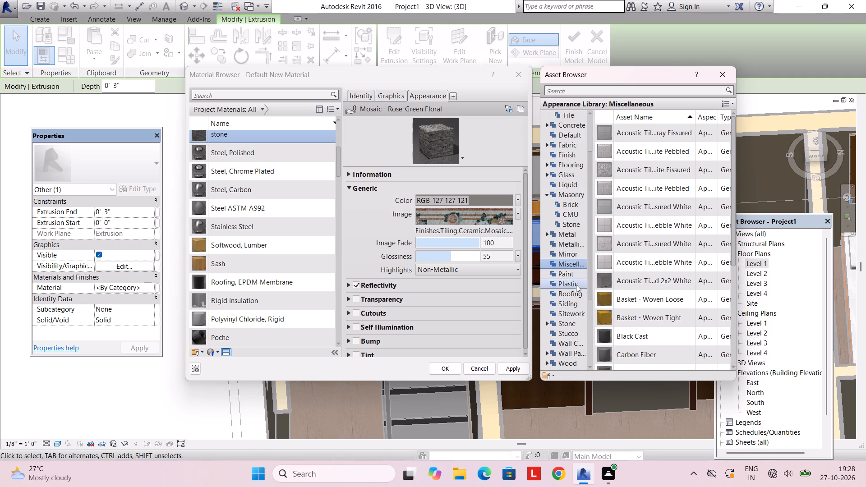
{"action": "double_click", "coordinate": [571, 305]}
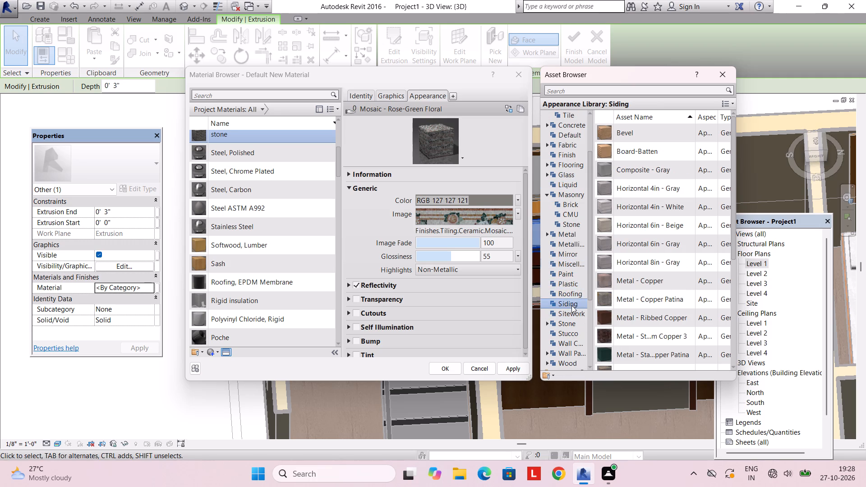
{"action": "scroll", "coordinate": [571, 305], "scroll_direction": "down", "scroll_amount": 1}
{"action": "double_click", "coordinate": [570, 286]}
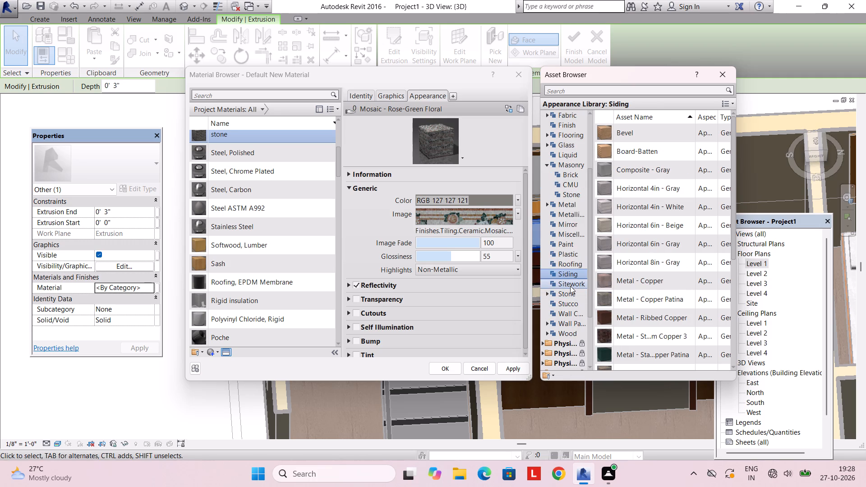
{"action": "scroll", "coordinate": [569, 292], "scroll_direction": "down", "scroll_amount": 1}
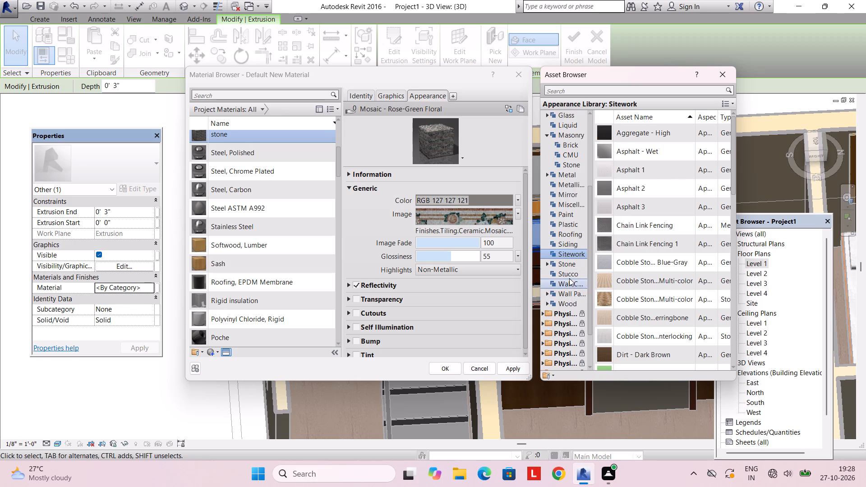
{"action": "double_click", "coordinate": [569, 278]}
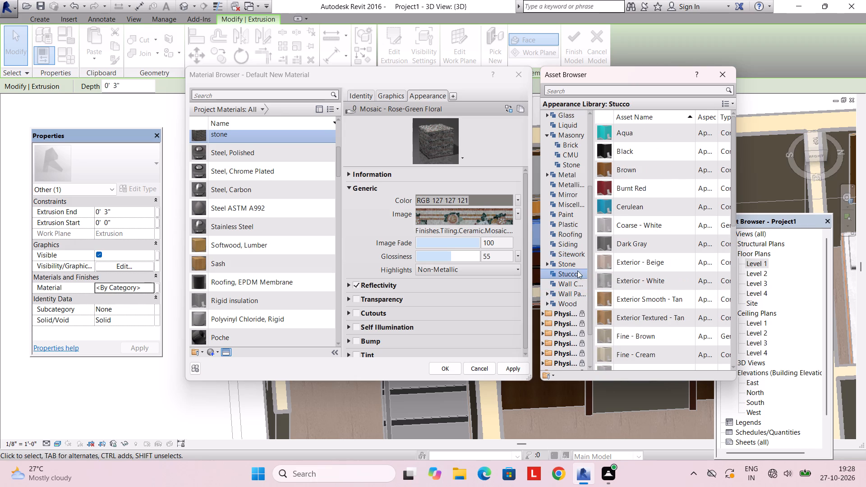
Compare the Stone: Marble appearances and give the stone material the Coarse Polished - White appearance.
{"action": "double_click", "coordinate": [568, 267]}
{"action": "left_click", "coordinate": [577, 280]}
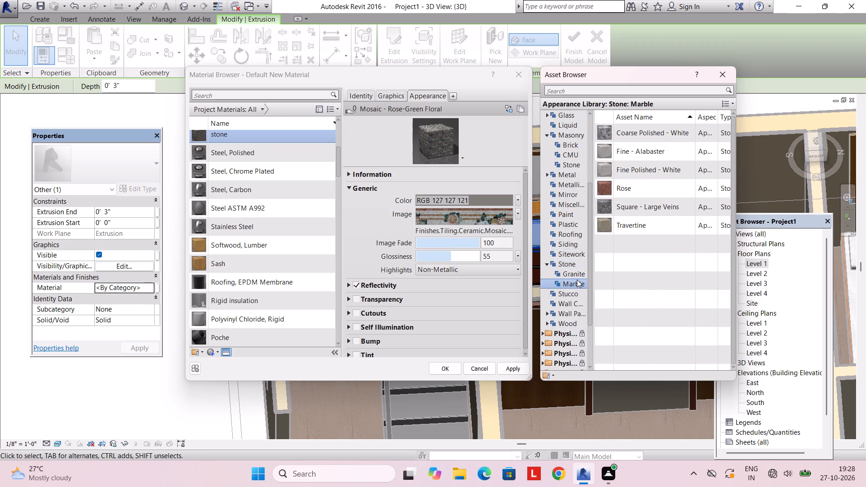
{"action": "double_click", "coordinate": [617, 207]}
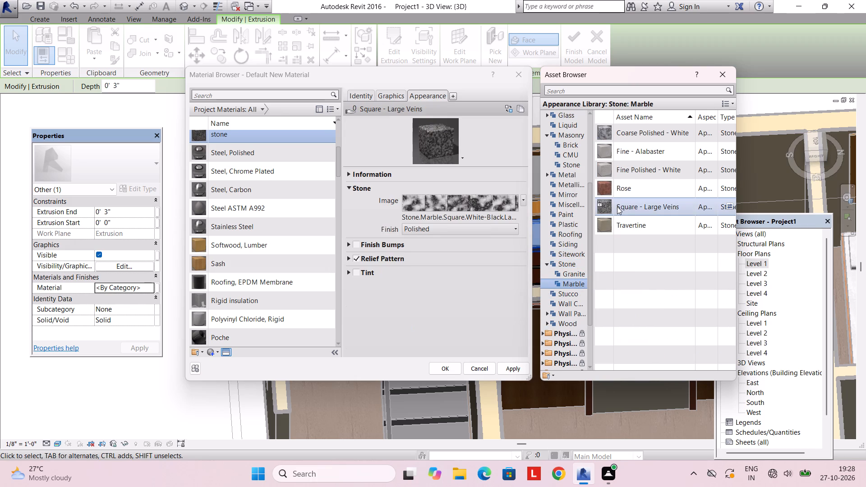
{"action": "double_click", "coordinate": [609, 130]}
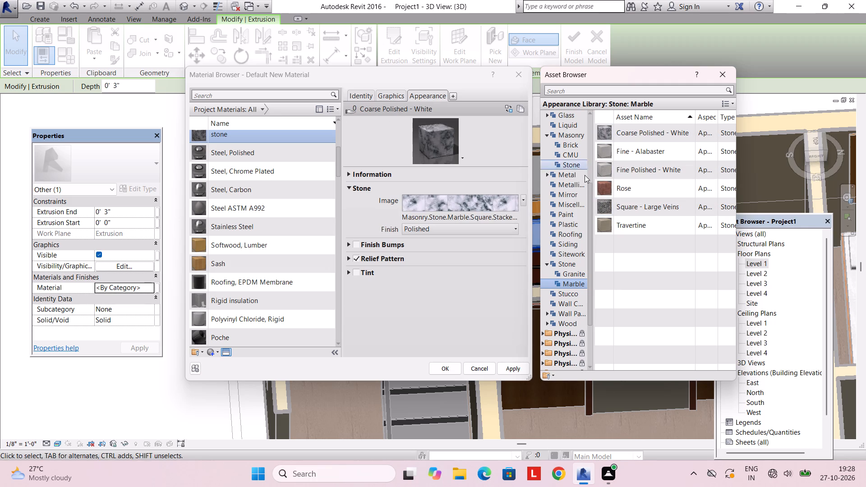
{"action": "double_click", "coordinate": [613, 186]}
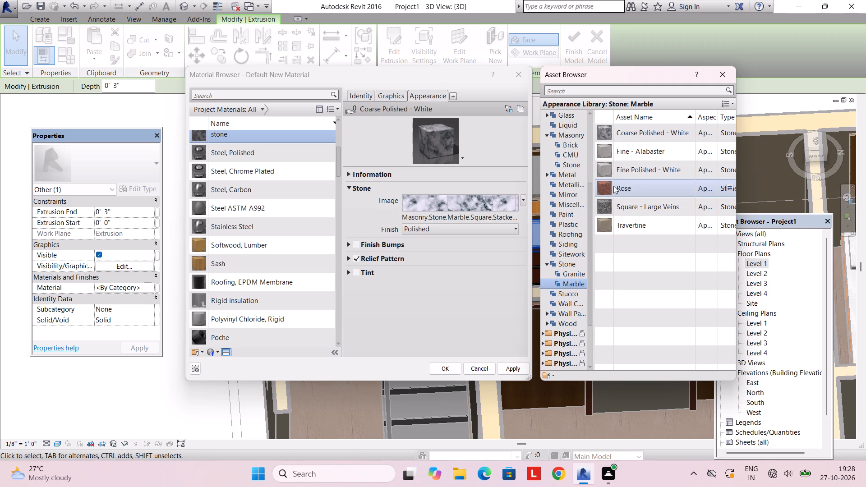
{"action": "double_click", "coordinate": [627, 135]}
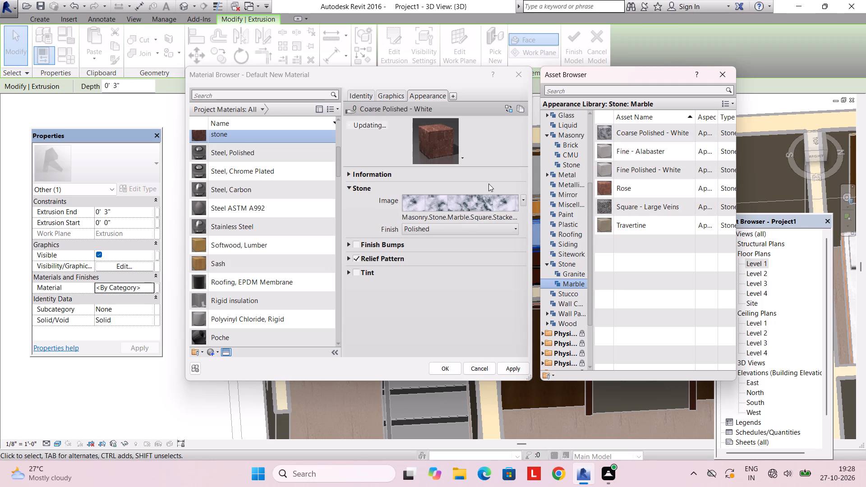
Make the stone material's shading use its render appearance and assign the material to the cabinet's top slab.
{"action": "left_click", "coordinate": [395, 92]}
{"action": "left_click", "coordinate": [406, 116]}
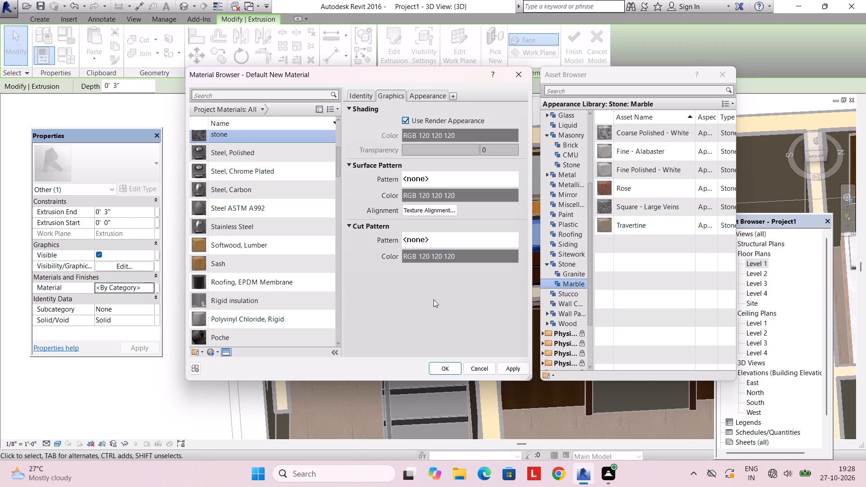
{"action": "left_click", "coordinate": [438, 367]}
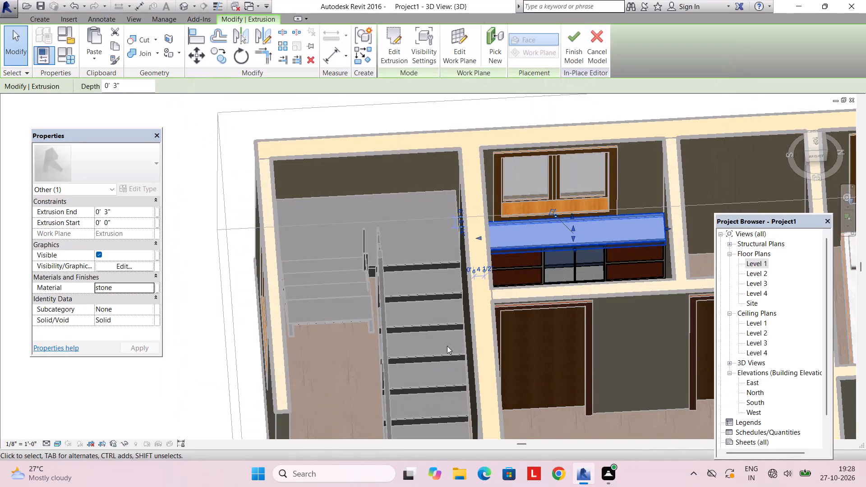
Examine the marble top slab on the cabinet below the window from several angles.
{"action": "key", "text": "Escape"}
{"action": "scroll", "coordinate": [580, 242], "scroll_direction": "down", "scroll_amount": 3}
{"action": "scroll", "coordinate": [580, 241], "scroll_direction": "up", "scroll_amount": 7}
{"action": "middle_click_drag", "start_coordinate": [571, 244], "coordinate": [544, 255], "text": "shift"}
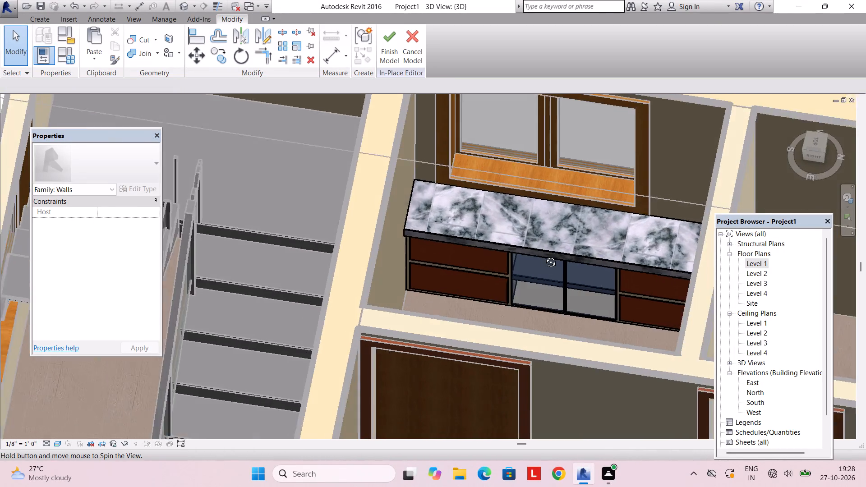
{"action": "middle_click_drag", "start_coordinate": [544, 255], "coordinate": [569, 279], "text": "shift"}
{"action": "scroll", "coordinate": [571, 268], "scroll_direction": "down", "scroll_amount": 4}
{"action": "middle_click_drag", "start_coordinate": [554, 259], "coordinate": [629, 260]}
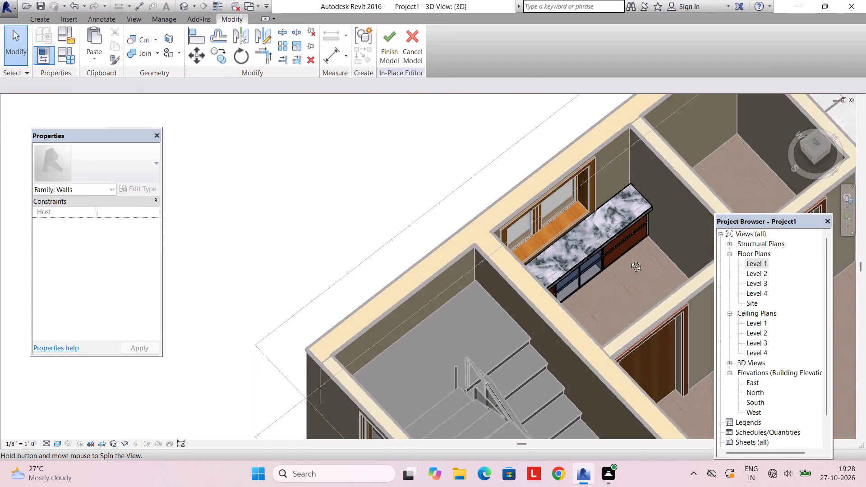
{"action": "middle_click_drag", "start_coordinate": [629, 260], "coordinate": [677, 169]}
{"action": "middle_click_drag", "start_coordinate": [659, 168], "coordinate": [558, 265]}
{"action": "middle_click_drag", "start_coordinate": [566, 261], "coordinate": [606, 238], "text": "shift"}
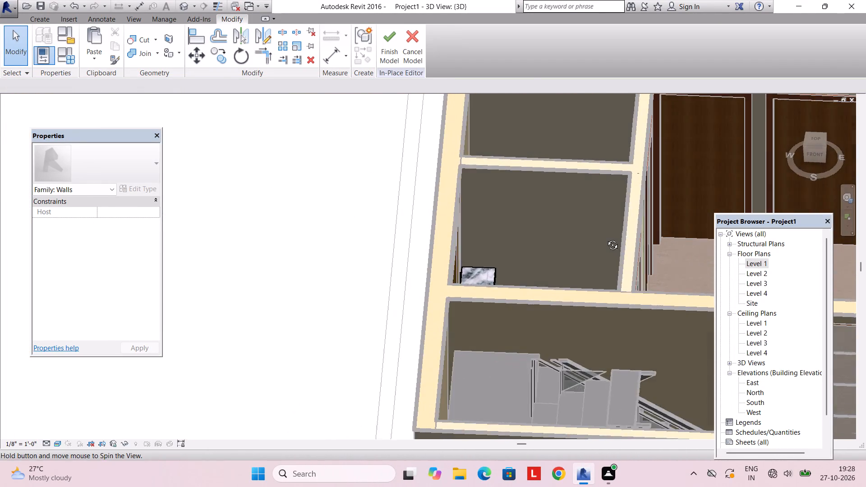
{"action": "middle_click_drag", "start_coordinate": [606, 238], "coordinate": [606, 238], "text": "shift"}
{"action": "scroll", "coordinate": [537, 249], "scroll_direction": "up", "scroll_amount": 2}
{"action": "middle_click_drag", "start_coordinate": [531, 247], "coordinate": [519, 310]}
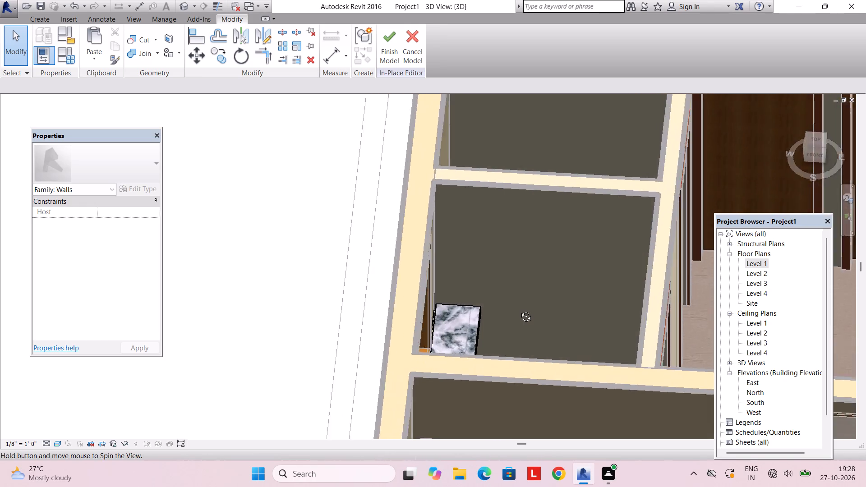
{"action": "middle_click_drag", "start_coordinate": [519, 310], "coordinate": [486, 326]}
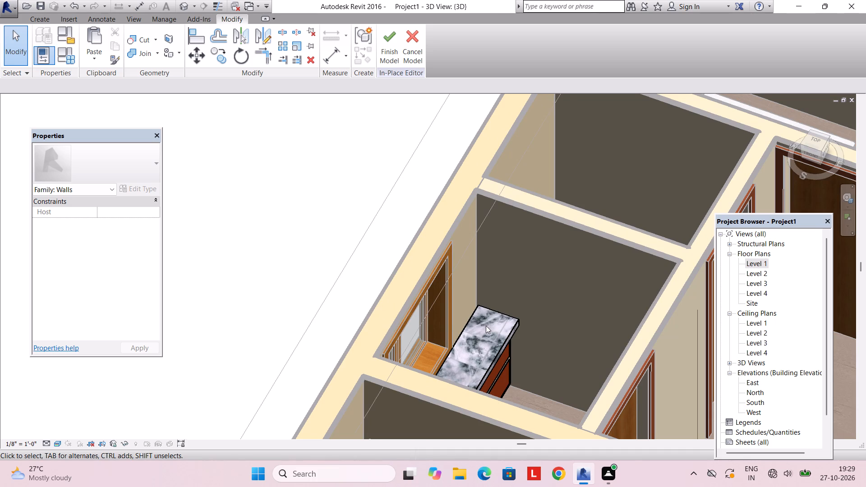
Start a new extrusion in the in-place model and set its work plane to the 6" wall face behind the marble-topped cabinet.
{"action": "middle_click_drag", "start_coordinate": [481, 351], "coordinate": [555, 379], "text": "shift"}
{"action": "scroll", "coordinate": [510, 313], "scroll_direction": "up", "scroll_amount": 3}
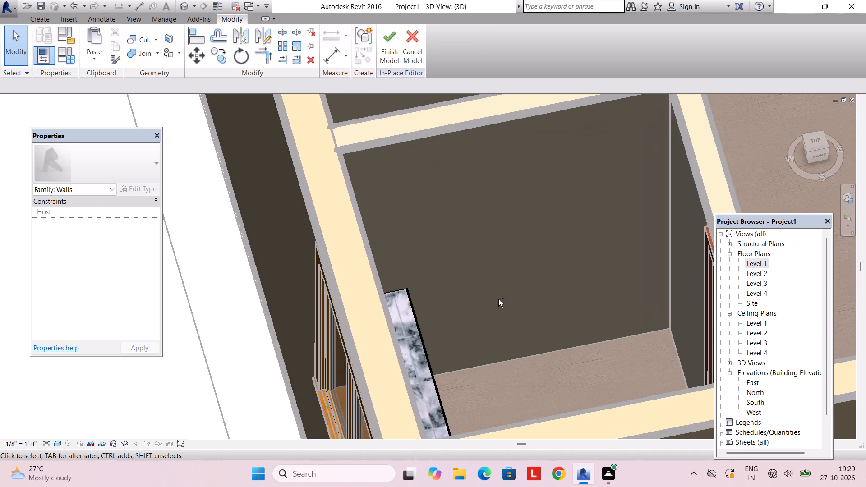
{"action": "middle_click_drag", "start_coordinate": [496, 299], "coordinate": [441, 306], "text": "shift"}
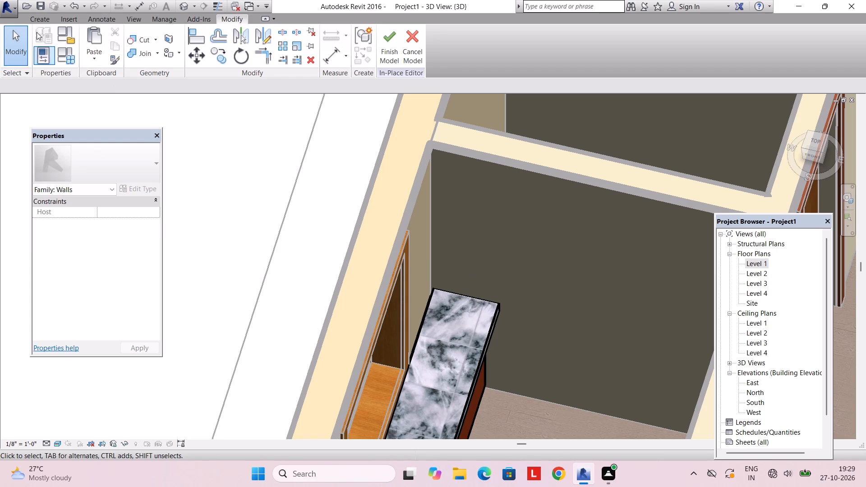
{"action": "left_click", "coordinate": [41, 21]}
{"action": "left_click", "coordinate": [103, 43]}
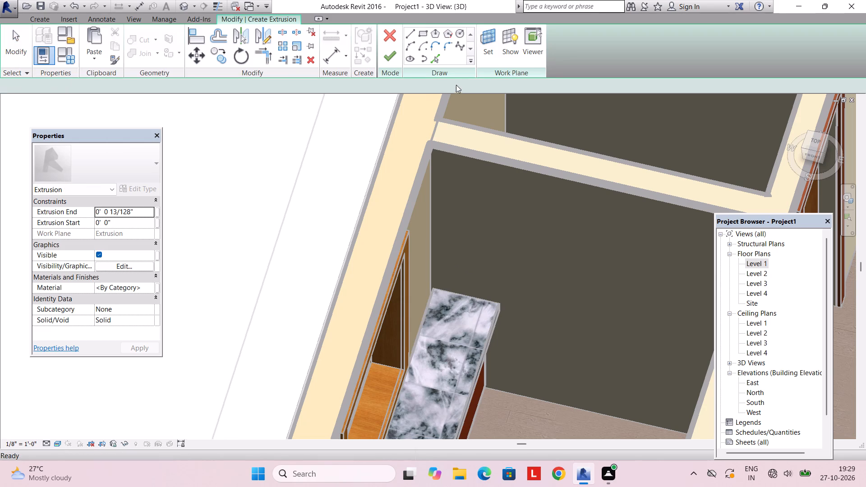
{"action": "left_click", "coordinate": [494, 49]}
{"action": "left_click", "coordinate": [363, 242]}
{"action": "left_click", "coordinate": [365, 247]}
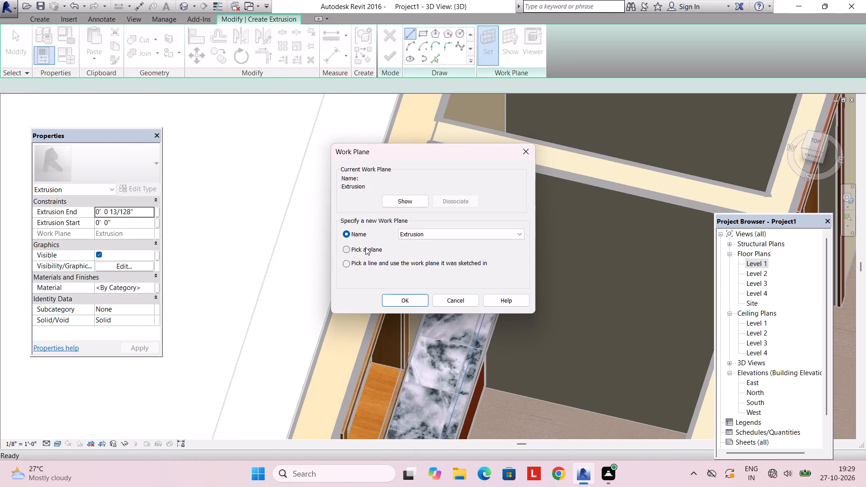
{"action": "left_click", "coordinate": [413, 303]}
{"action": "middle_click_drag", "start_coordinate": [403, 303], "coordinate": [458, 291]}
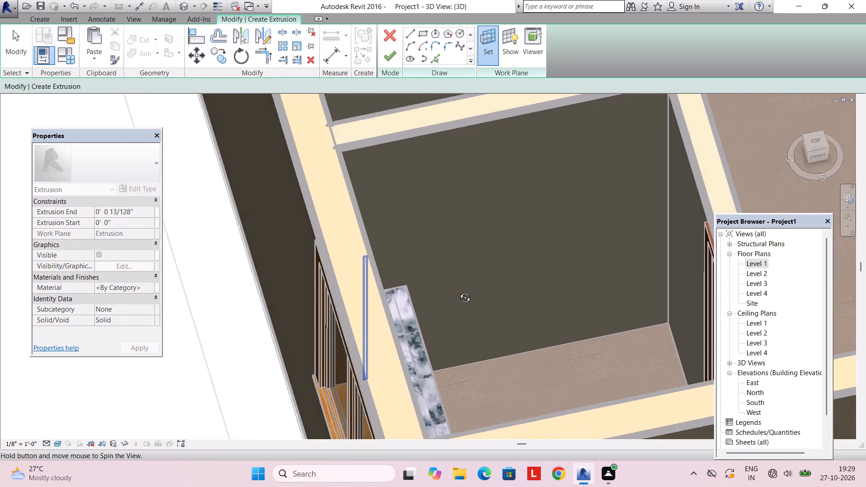
{"action": "middle_click_drag", "start_coordinate": [458, 291], "coordinate": [430, 257]}
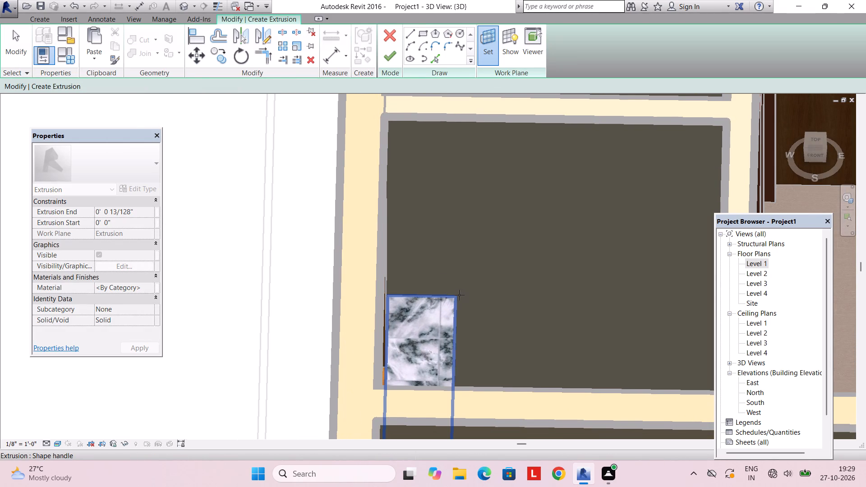
{"action": "left_click", "coordinate": [562, 122]}
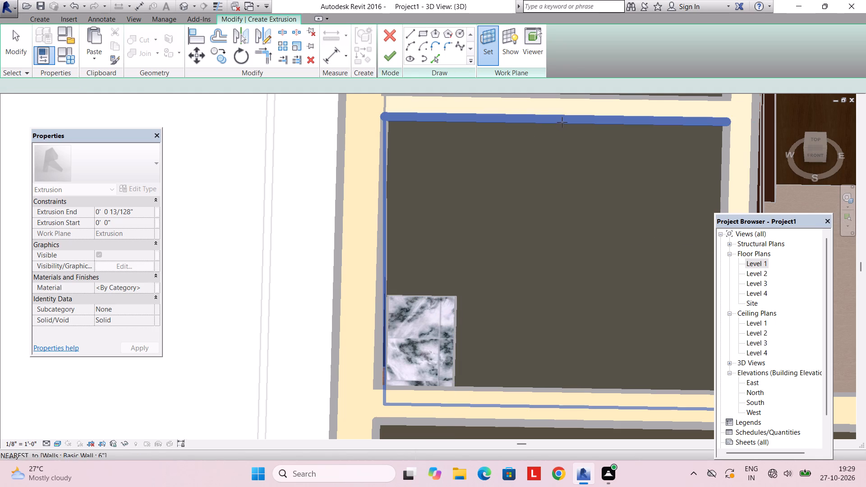
Sketch a rectangle about 4' wide and 4' 6" high on the wall, starting from the marble top's back corner.
{"action": "left_click", "coordinate": [426, 35]}
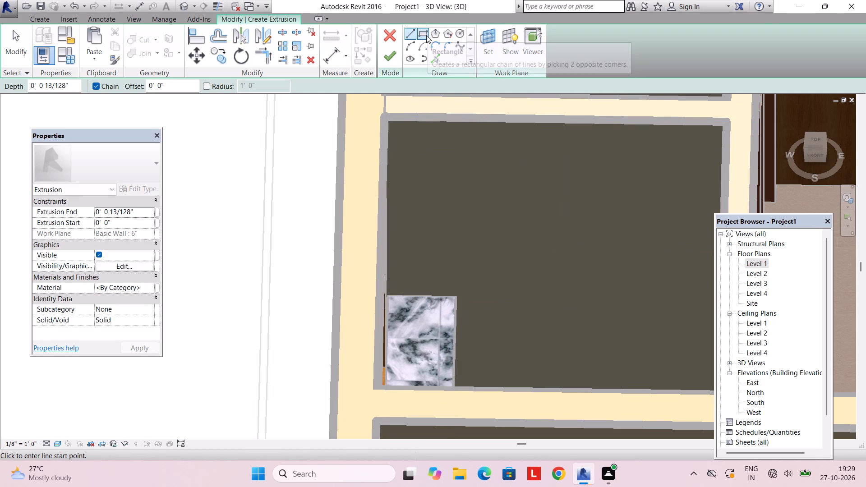
{"action": "left_click", "coordinate": [458, 297]}
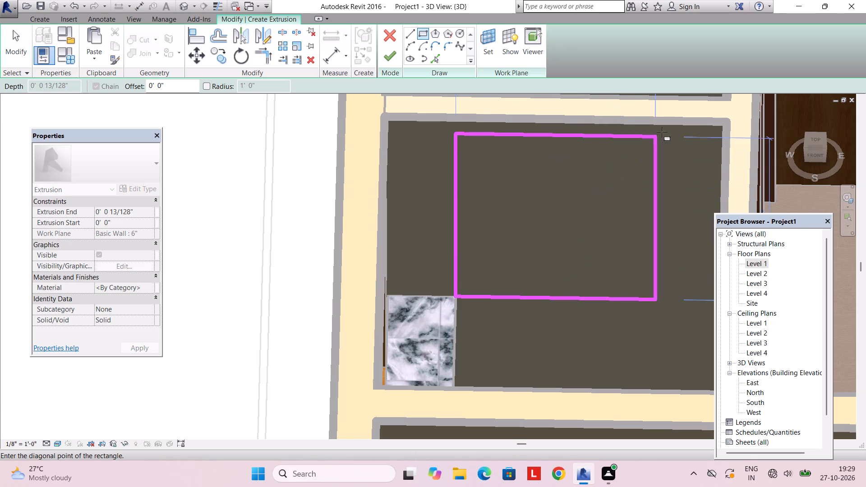
{"action": "middle_click_drag", "start_coordinate": [696, 126], "coordinate": [702, 131], "text": "shift"}
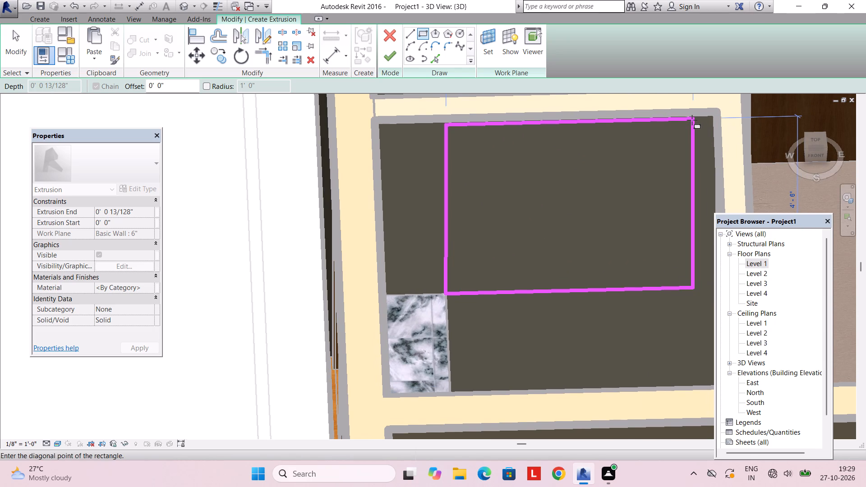
{"action": "scroll", "coordinate": [673, 120], "scroll_direction": "down", "scroll_amount": 3}
{"action": "left_click", "coordinate": [673, 120]}
{"action": "scroll", "coordinate": [624, 163], "scroll_direction": "down", "scroll_amount": 3}
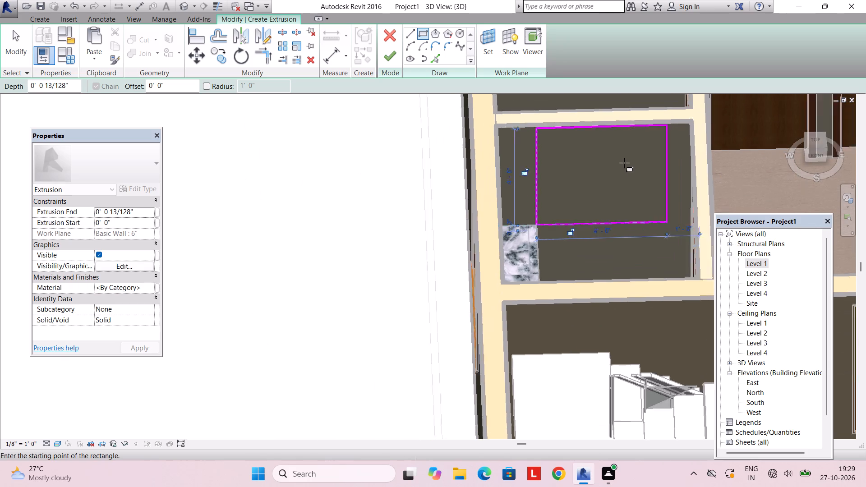
{"action": "scroll", "coordinate": [624, 163], "scroll_direction": "down", "scroll_amount": 1}
{"action": "middle_click_drag", "start_coordinate": [623, 167], "coordinate": [617, 216]}
{"action": "scroll", "coordinate": [603, 249], "scroll_direction": "up", "scroll_amount": 7}
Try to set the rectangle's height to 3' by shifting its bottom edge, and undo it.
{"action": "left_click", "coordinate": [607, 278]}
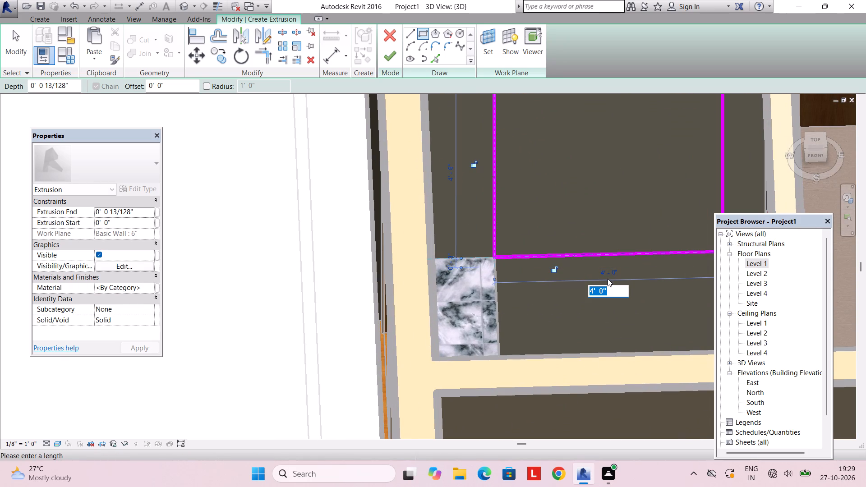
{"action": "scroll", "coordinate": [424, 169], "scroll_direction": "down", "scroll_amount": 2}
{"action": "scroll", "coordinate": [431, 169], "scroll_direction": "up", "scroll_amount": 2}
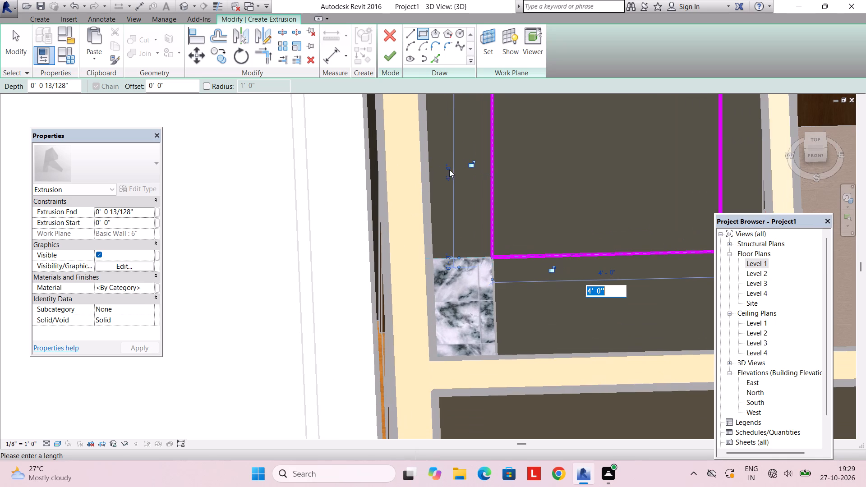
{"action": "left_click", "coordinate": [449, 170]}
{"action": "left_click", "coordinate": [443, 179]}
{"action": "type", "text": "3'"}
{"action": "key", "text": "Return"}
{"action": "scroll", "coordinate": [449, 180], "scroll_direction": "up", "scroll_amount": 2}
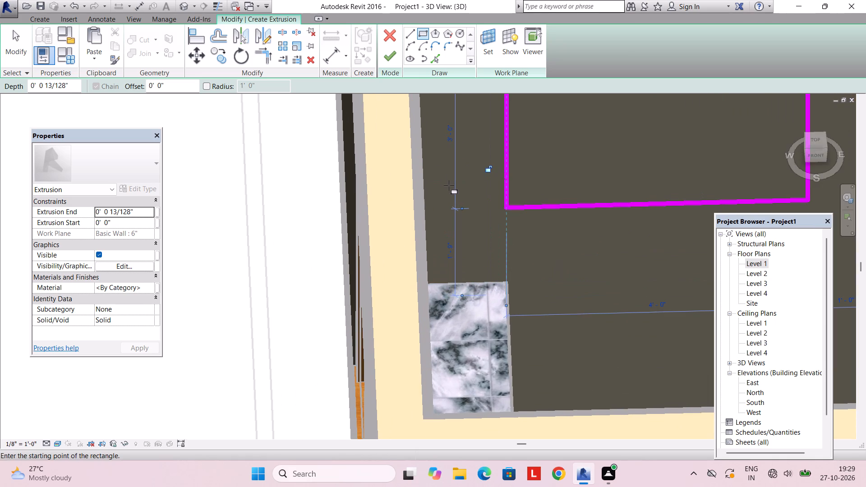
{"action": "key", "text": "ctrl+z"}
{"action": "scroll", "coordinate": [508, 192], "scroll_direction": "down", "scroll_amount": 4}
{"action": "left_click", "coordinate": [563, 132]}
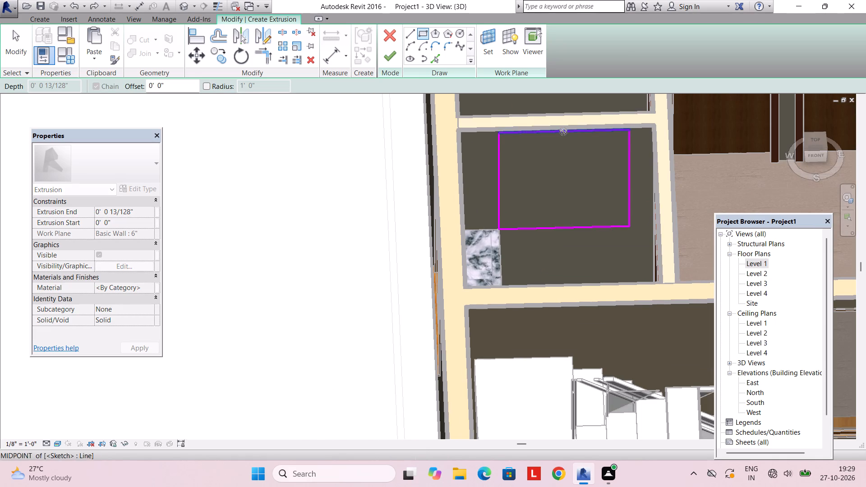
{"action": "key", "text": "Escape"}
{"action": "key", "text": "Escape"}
Lower the rectangle's top edge to a height of 3.5', and reduce that height to 3'.
{"action": "left_click", "coordinate": [631, 176]}
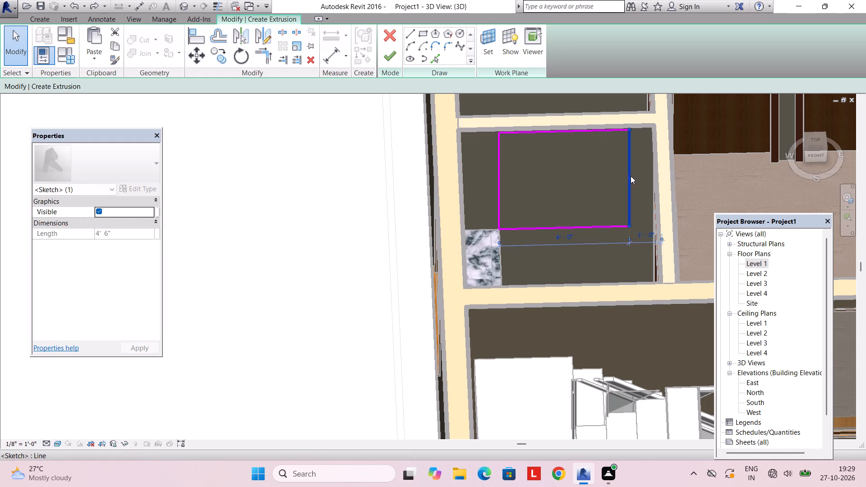
{"action": "scroll", "coordinate": [625, 171], "scroll_direction": "up", "scroll_amount": 3}
{"action": "left_click", "coordinate": [582, 258]}
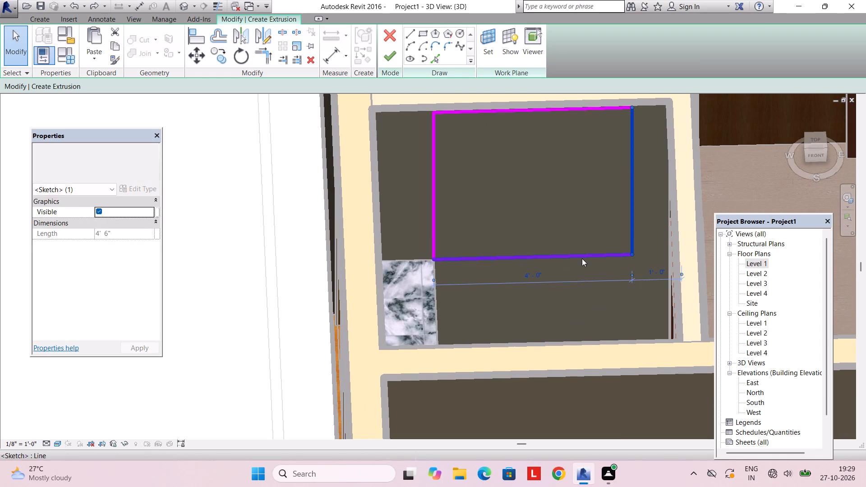
{"action": "scroll", "coordinate": [630, 186], "scroll_direction": "up", "scroll_amount": 2}
{"action": "scroll", "coordinate": [628, 183], "scroll_direction": "down", "scroll_amount": 3}
{"action": "left_click", "coordinate": [564, 122]}
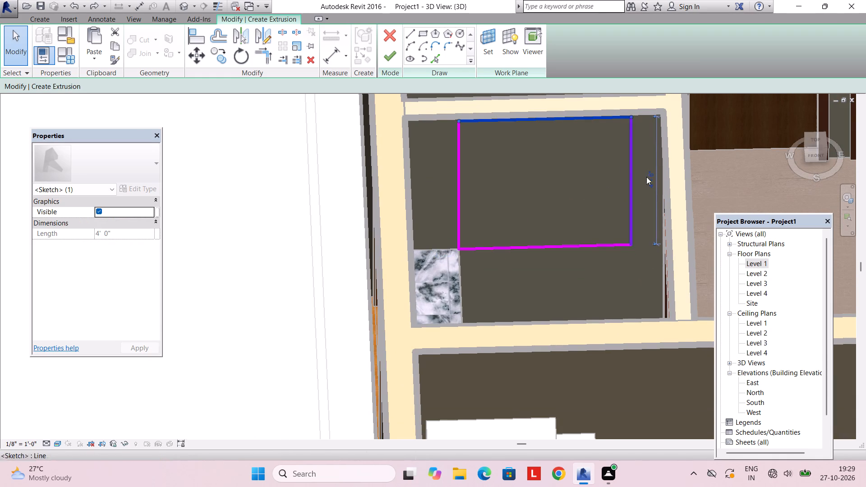
{"action": "left_click", "coordinate": [651, 179]}
{"action": "type", "text": "3.5'"}
{"action": "key", "text": "Return"}
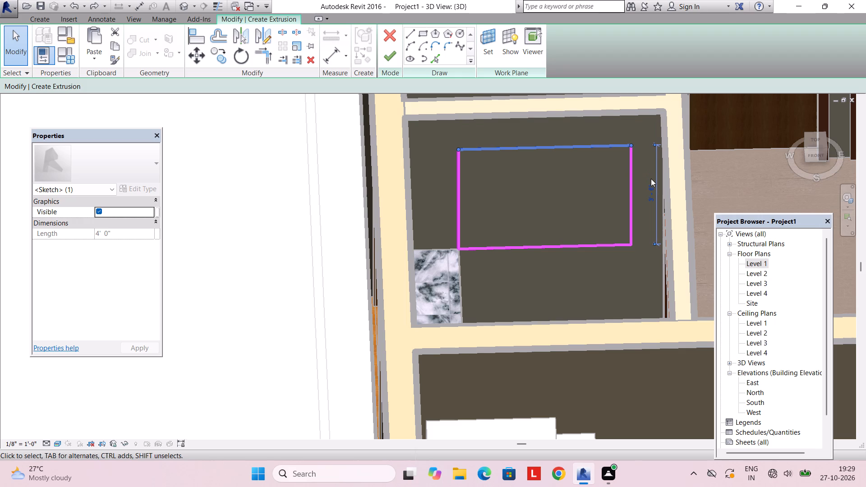
{"action": "left_click", "coordinate": [651, 184]}
{"action": "type", "text": "3'"}
{"action": "key", "text": "Return"}
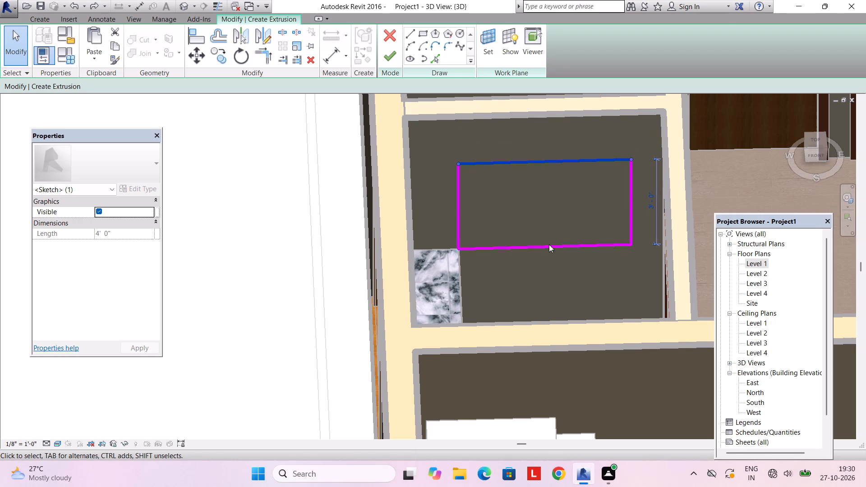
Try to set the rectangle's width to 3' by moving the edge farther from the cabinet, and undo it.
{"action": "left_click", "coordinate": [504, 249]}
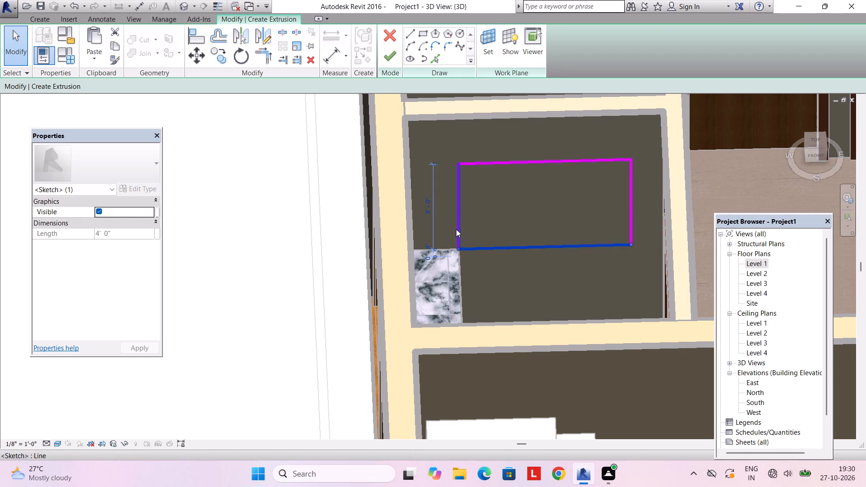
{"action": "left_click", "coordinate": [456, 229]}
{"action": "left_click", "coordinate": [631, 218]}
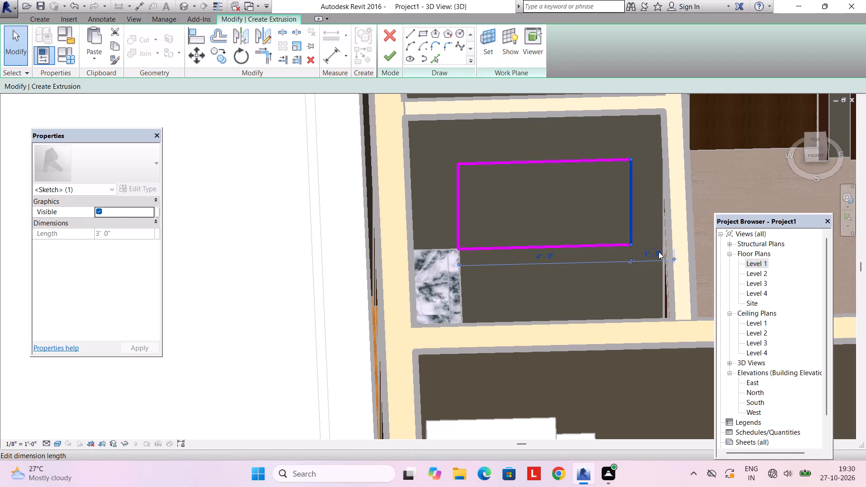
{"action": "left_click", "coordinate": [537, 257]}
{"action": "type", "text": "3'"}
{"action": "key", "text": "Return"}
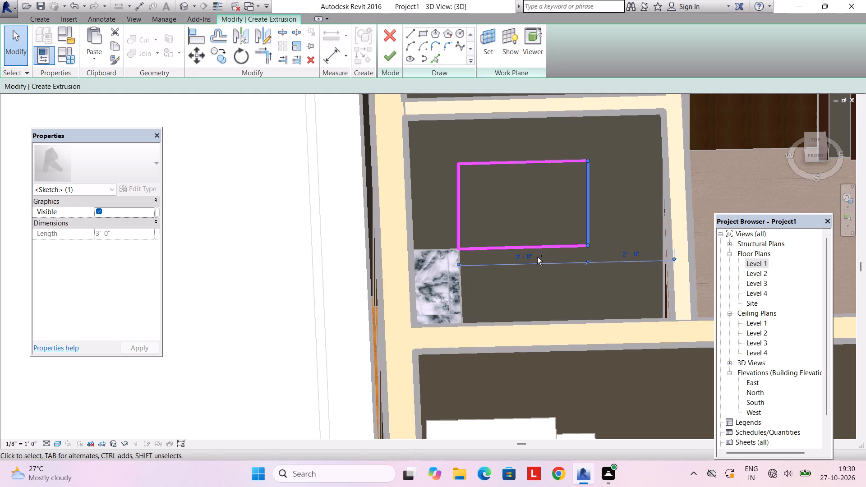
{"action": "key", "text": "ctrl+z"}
Set the rectangle's width to 3.5' by moving the vertical edge nearest the cabinet.
{"action": "left_click", "coordinate": [489, 161]}
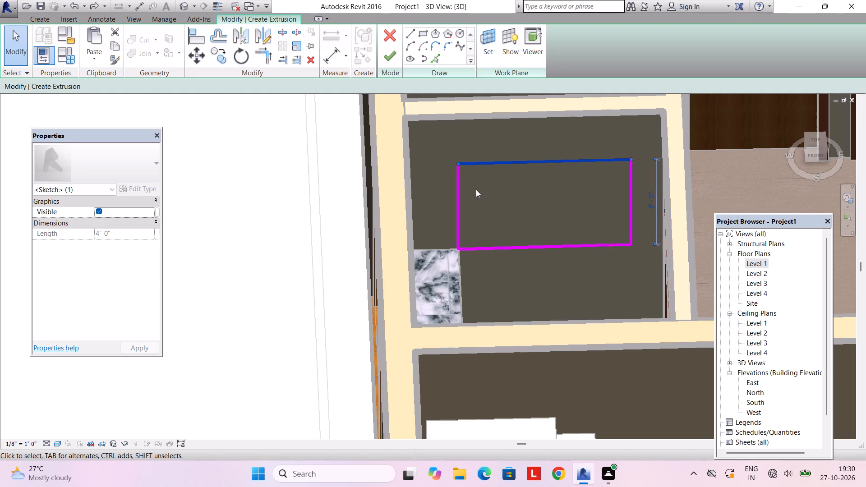
{"action": "left_click", "coordinate": [459, 207]}
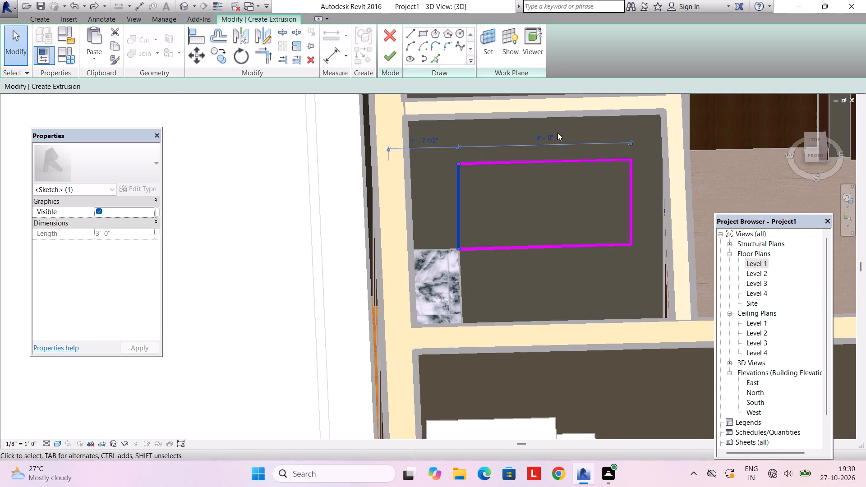
{"action": "left_click", "coordinate": [555, 134]}
{"action": "type", "text": "3.5'"}
{"action": "key", "text": "Return"}
{"action": "key", "text": "Escape"}
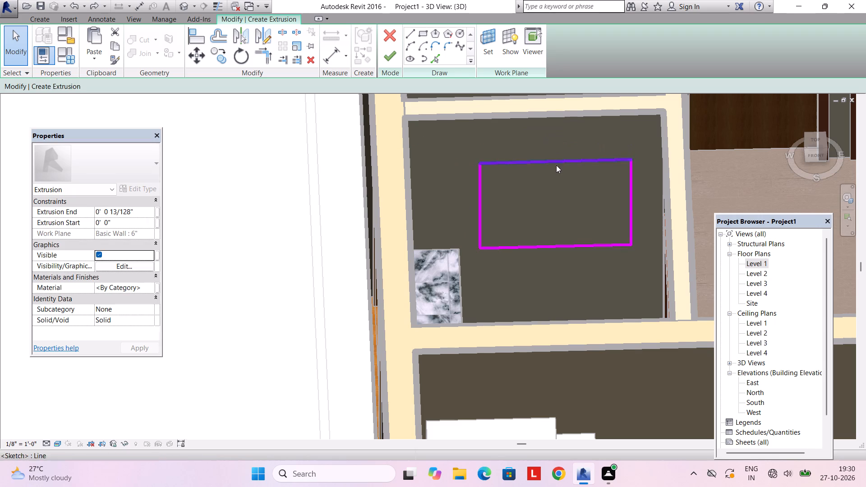
{"action": "key", "text": "Escape"}
Nudge the rectangle's far vertical edge outward to the adjoining wall, making the rectangle about 4' 2 1/2" wide.
{"action": "scroll", "coordinate": [557, 167], "scroll_direction": "up", "scroll_amount": 1}
{"action": "left_click", "coordinate": [640, 211]}
{"action": "key", "text": "Right"}
{"action": "key", "text": "Right"}
{"action": "key", "text": "Right"}
{"action": "key", "text": "Right"}
{"action": "key", "text": "Right"}
{"action": "key", "text": "Right"}
{"action": "key", "text": "Right"}
{"action": "key", "text": "Right"}
{"action": "key", "text": "Right"}
{"action": "key", "text": "Right"}
{"action": "key", "text": "Right"}
{"action": "key", "text": "Right"}
{"action": "key", "text": "Right"}
{"action": "key", "text": "Right"}
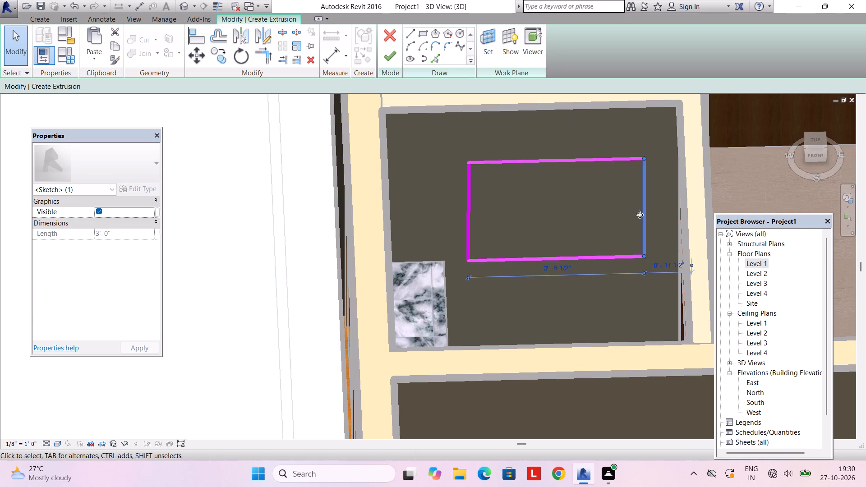
{"action": "key", "text": "Right"}
{"action": "key", "text": "Right"}
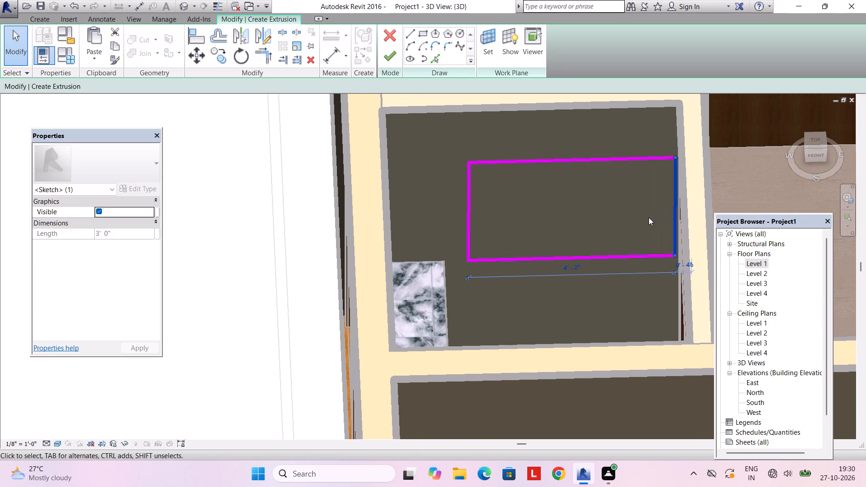
{"action": "middle_click_drag", "start_coordinate": [663, 227], "coordinate": [696, 232], "text": "shift"}
{"action": "scroll", "coordinate": [690, 219], "scroll_direction": "up", "scroll_amount": 2}
{"action": "key", "text": "Right"}
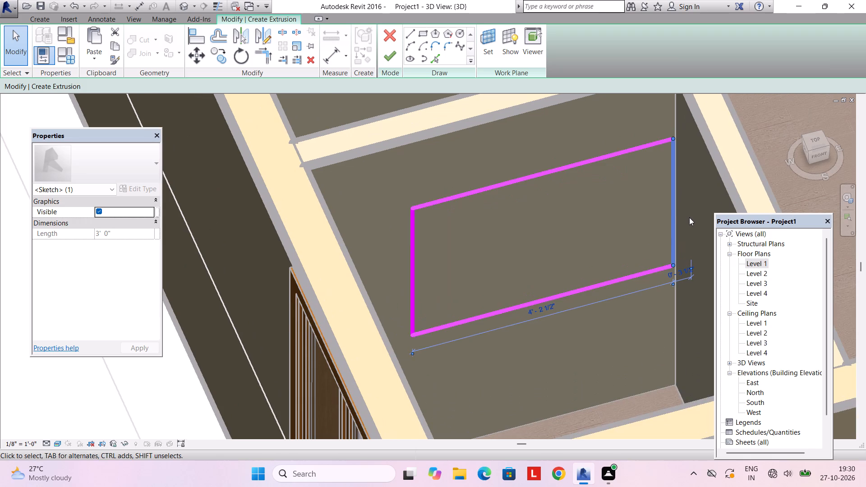
Nudge the rectangle's vertical edge nearest the cabinet toward the adjoining wall, making the rectangle about 3' 9 3/4" wide.
{"action": "middle_click", "coordinate": [551, 227], "text": "shift"}
{"action": "scroll", "coordinate": [550, 227], "scroll_direction": "up", "scroll_amount": 1}
{"action": "middle_click_drag", "start_coordinate": [550, 227], "coordinate": [534, 227], "text": "shift"}
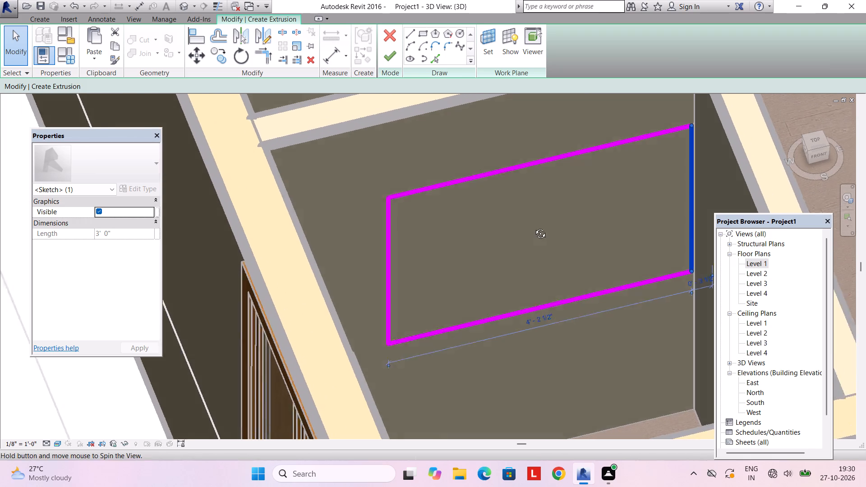
{"action": "middle_click_drag", "start_coordinate": [534, 227], "coordinate": [480, 220], "text": "shift"}
{"action": "scroll", "coordinate": [479, 216], "scroll_direction": "down", "scroll_amount": 4}
{"action": "middle_click_drag", "start_coordinate": [474, 213], "coordinate": [517, 228]}
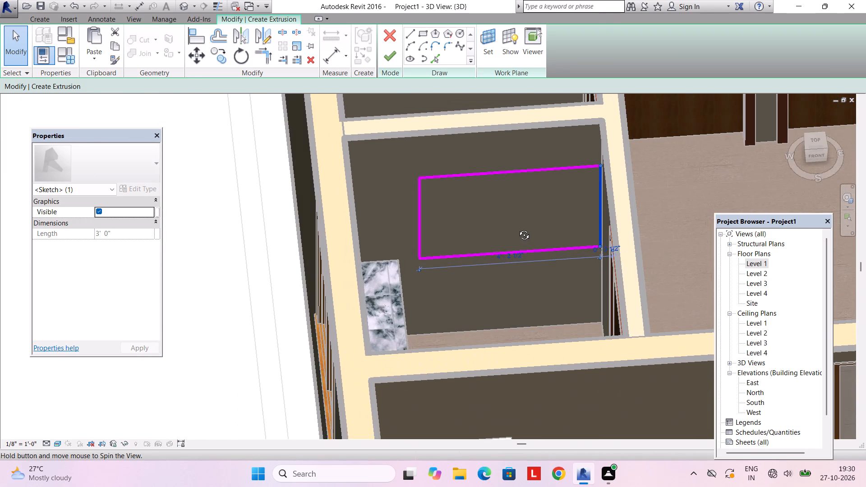
{"action": "middle_click_drag", "start_coordinate": [517, 228], "coordinate": [507, 234]}
{"action": "left_click", "coordinate": [415, 214]}
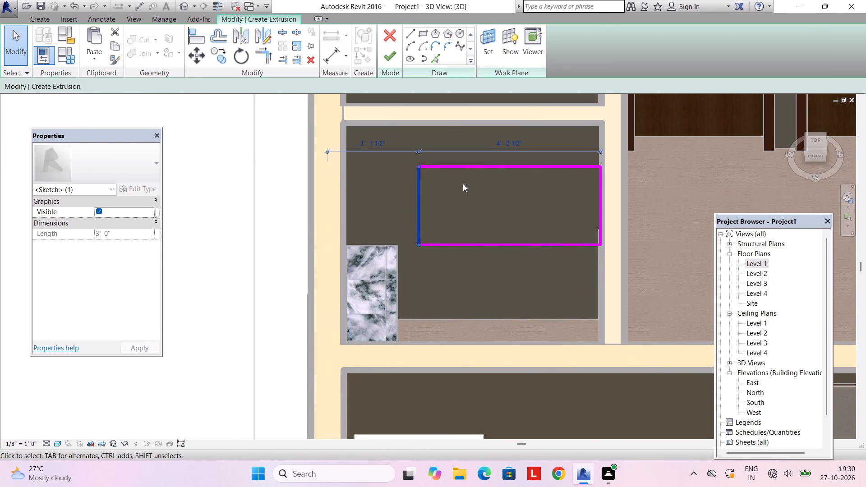
{"action": "scroll", "coordinate": [475, 170], "scroll_direction": "up", "scroll_amount": 3}
{"action": "key", "text": "Right"}
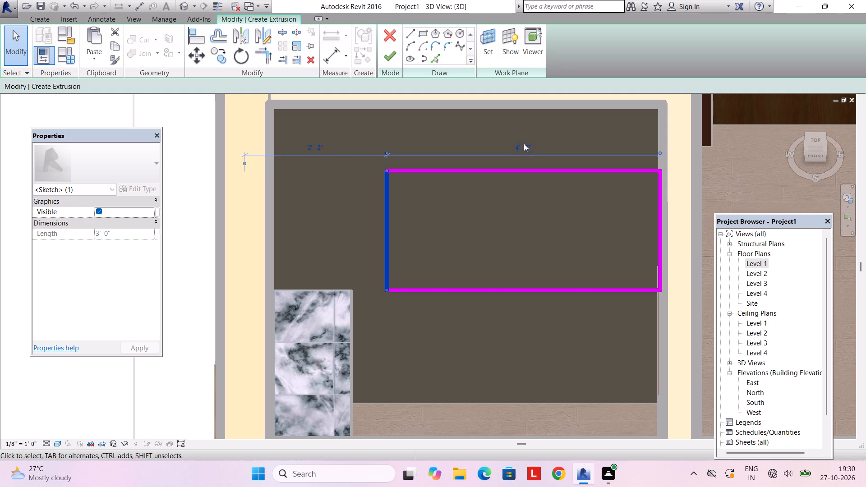
{"action": "key", "text": "Right"}
{"action": "key", "text": "Right"}
{"action": "key", "text": "Right"}
{"action": "key", "text": "Right"}
{"action": "key", "text": "Right"}
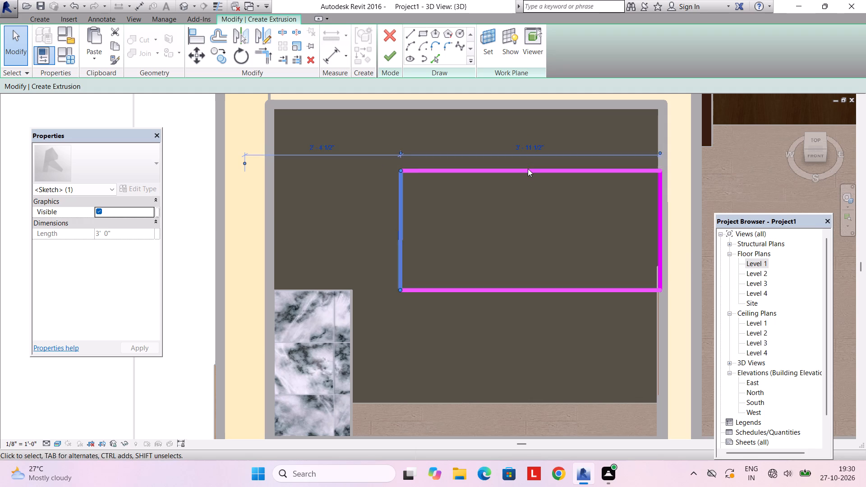
{"action": "key", "text": "Right"}
{"action": "scroll", "coordinate": [529, 162], "scroll_direction": "up", "scroll_amount": 5}
{"action": "key", "text": "Right"}
{"action": "key", "text": "Right"}
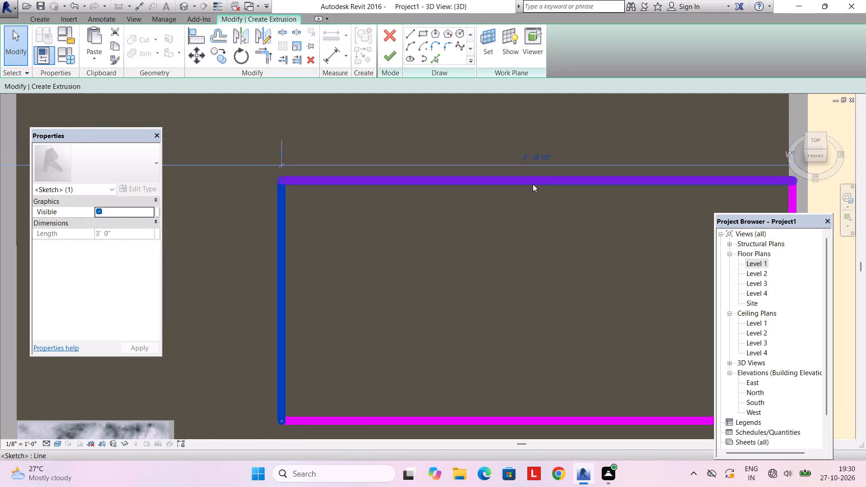
{"action": "key", "text": "Right"}
{"action": "key", "text": "Right"}
{"action": "key", "text": "Right"}
{"action": "key", "text": "Left"}
{"action": "key", "text": "Left"}
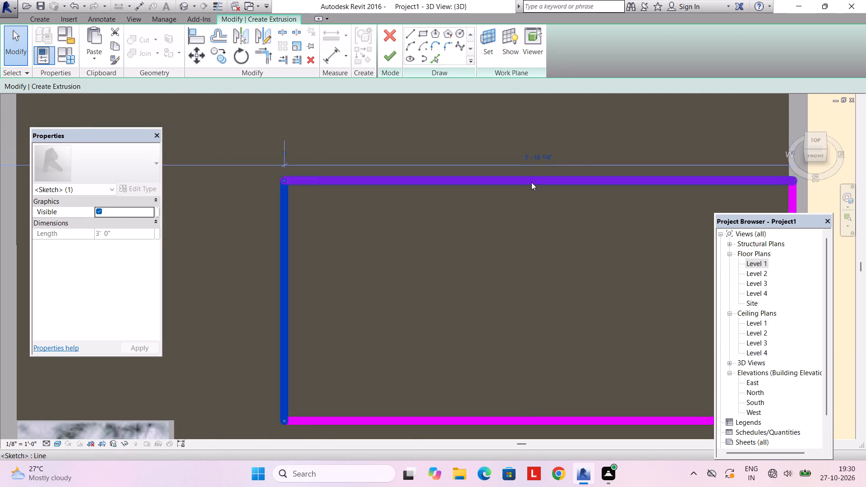
{"action": "scroll", "coordinate": [531, 182], "scroll_direction": "down", "scroll_amount": 4}
{"action": "key", "text": "Left"}
{"action": "scroll", "coordinate": [530, 188], "scroll_direction": "up", "scroll_amount": 2}
{"action": "key", "text": "Right"}
{"action": "key", "text": "Right"}
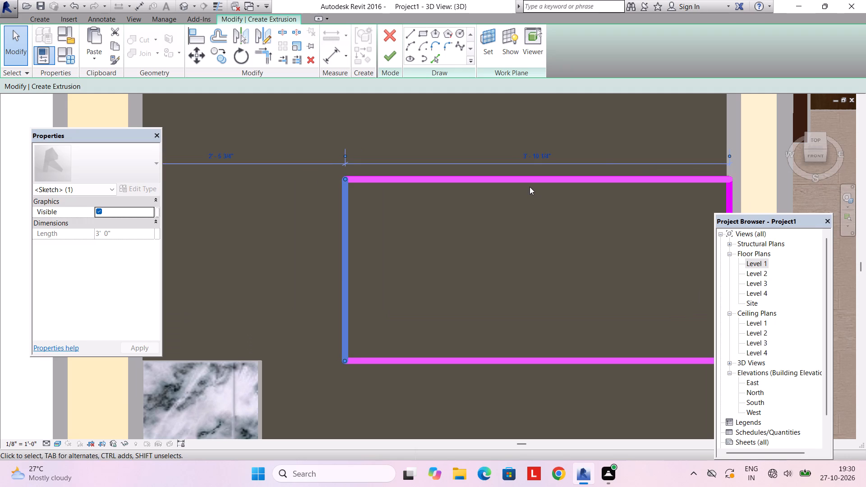
{"action": "key", "text": "Right"}
{"action": "key", "text": "Right"}
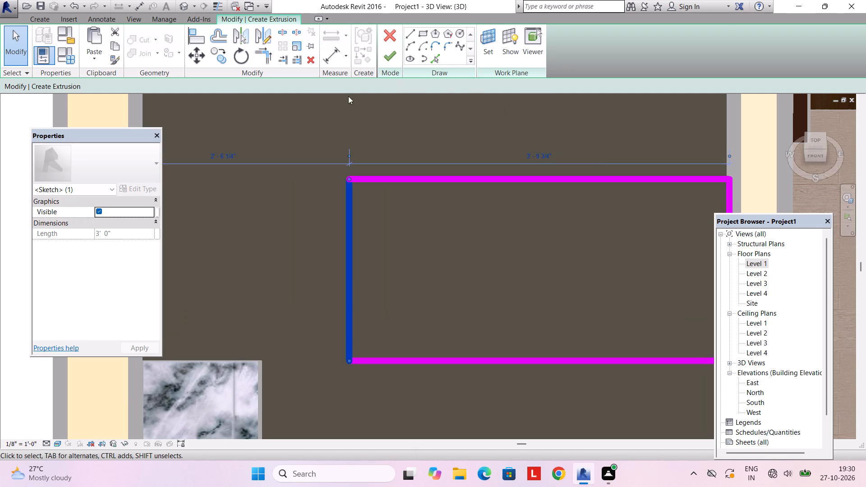
Finish the rectangle sketch and set the extrusion's end to 1'.
{"action": "left_click", "coordinate": [384, 59]}
{"action": "left_click", "coordinate": [145, 214]}
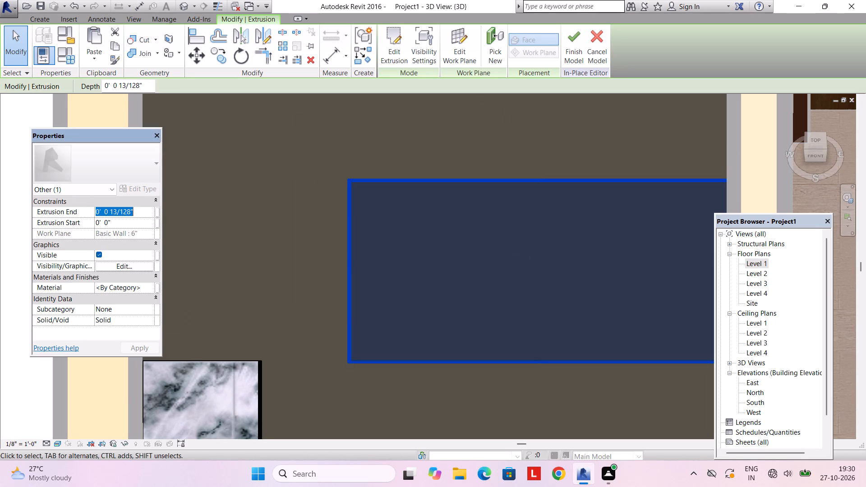
{"action": "type", "text": "1'"}
{"action": "key", "text": "Return"}
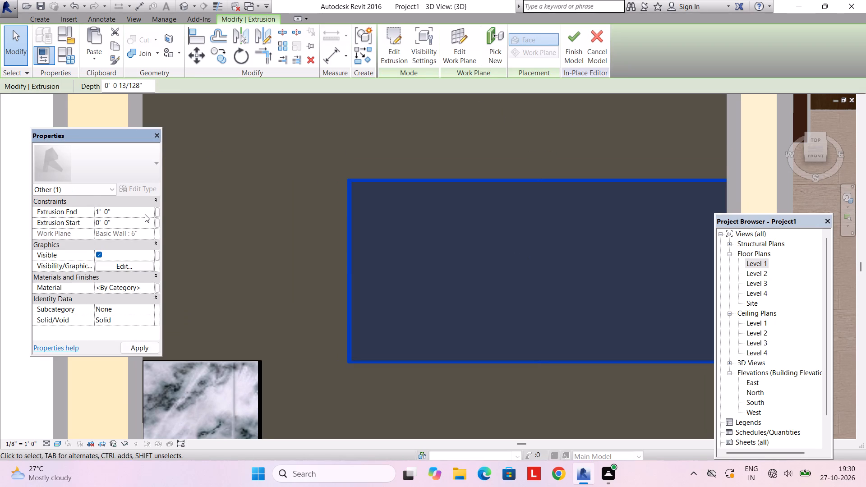
{"action": "key", "text": "Return"}
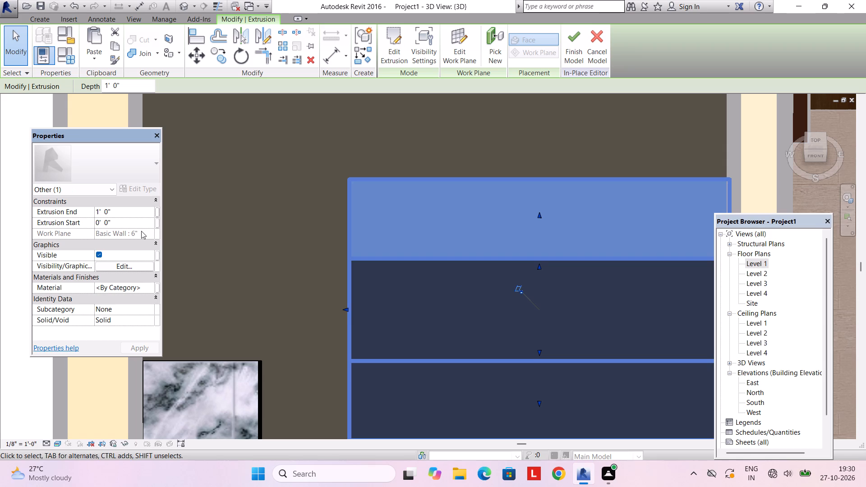
{"action": "key", "text": "Escape"}
Reduce the back-wall box's extrusion end to 0.5'.
{"action": "scroll", "coordinate": [155, 231], "scroll_direction": "down", "scroll_amount": 4}
{"action": "scroll", "coordinate": [306, 249], "scroll_direction": "down", "scroll_amount": 9}
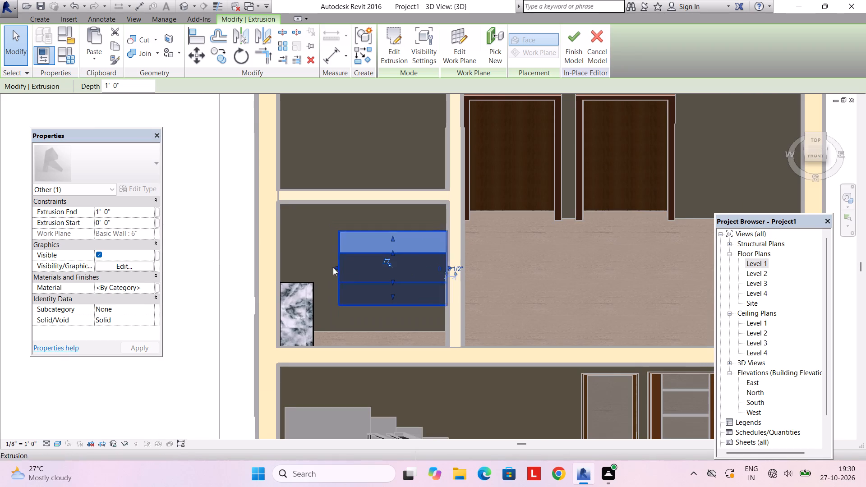
{"action": "middle_click_drag", "start_coordinate": [331, 269], "coordinate": [362, 330], "text": "shift"}
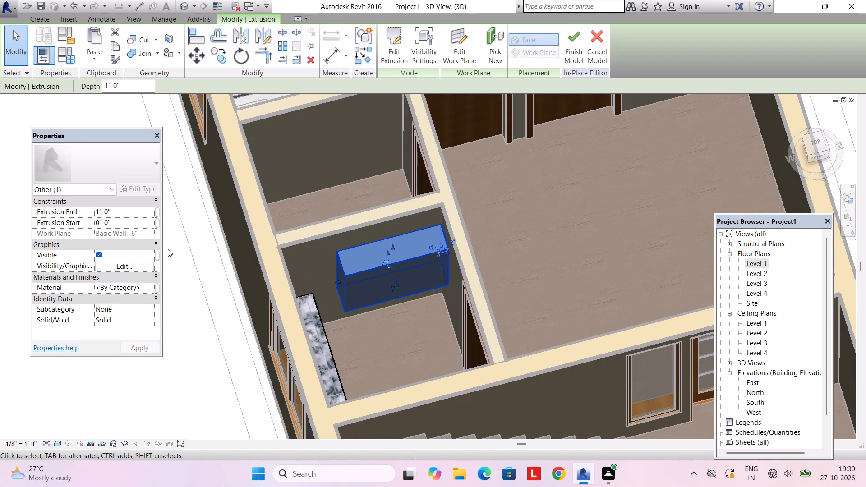
{"action": "left_click", "coordinate": [134, 209]}
{"action": "type", "text": "0.5'"}
{"action": "key", "text": "Return"}
{"action": "key", "text": "Return"}
{"action": "key", "text": "Escape"}
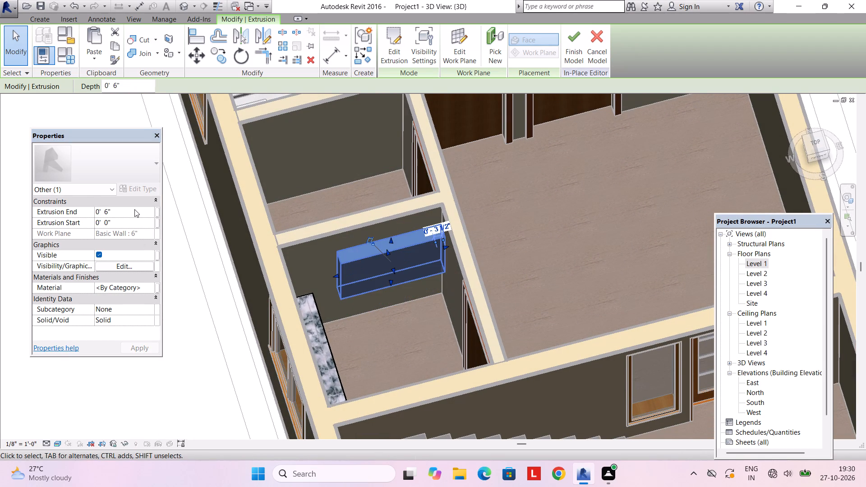
{"action": "key", "text": "Escape"}
Examine the extruded box on the back wall from several angles.
{"action": "scroll", "coordinate": [252, 245], "scroll_direction": "down", "scroll_amount": 3}
{"action": "scroll", "coordinate": [304, 245], "scroll_direction": "up", "scroll_amount": 2}
{"action": "middle_click_drag", "start_coordinate": [335, 245], "coordinate": [294, 190], "text": "shift"}
{"action": "scroll", "coordinate": [344, 227], "scroll_direction": "down", "scroll_amount": 3}
{"action": "middle_click_drag", "start_coordinate": [345, 234], "coordinate": [360, 199], "text": "shift"}
{"action": "scroll", "coordinate": [350, 242], "scroll_direction": "up", "scroll_amount": 4}
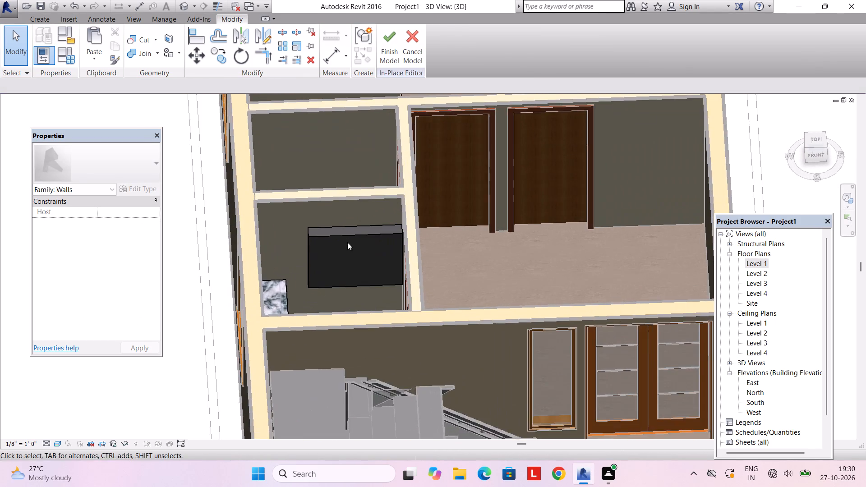
{"action": "middle_click_drag", "start_coordinate": [340, 244], "coordinate": [310, 210], "text": "shift"}
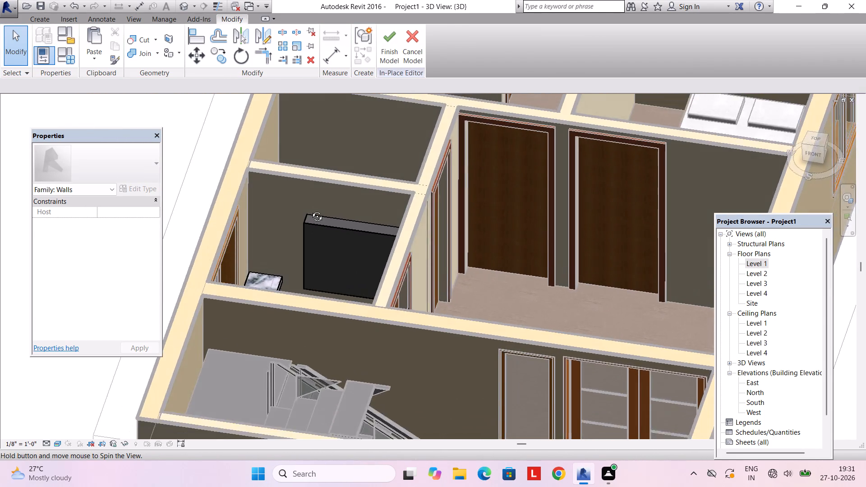
{"action": "middle_click_drag", "start_coordinate": [310, 210], "coordinate": [369, 230], "text": "shift"}
{"action": "middle_click_drag", "start_coordinate": [367, 230], "coordinate": [343, 242], "text": "shift"}
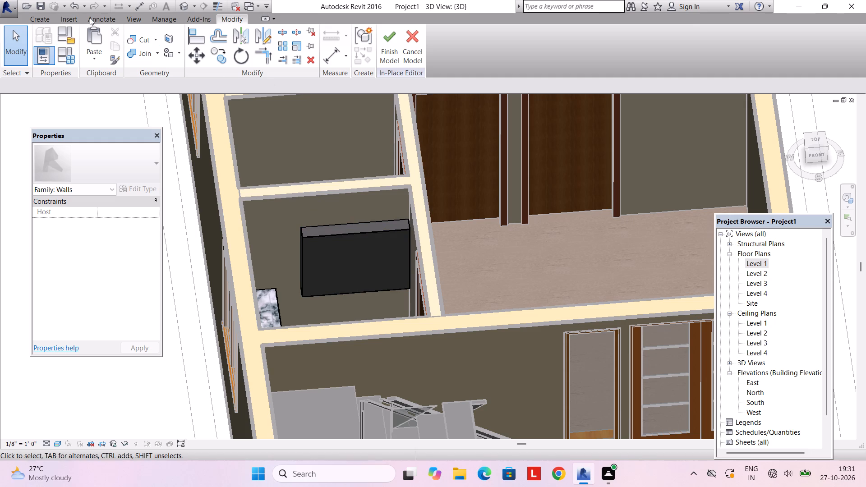
Start a void extrusion and pick the front face of the back-wall box as its work plane.
{"action": "left_click", "coordinate": [45, 17]}
{"action": "left_click", "coordinate": [214, 62]}
{"action": "left_click", "coordinate": [224, 75]}
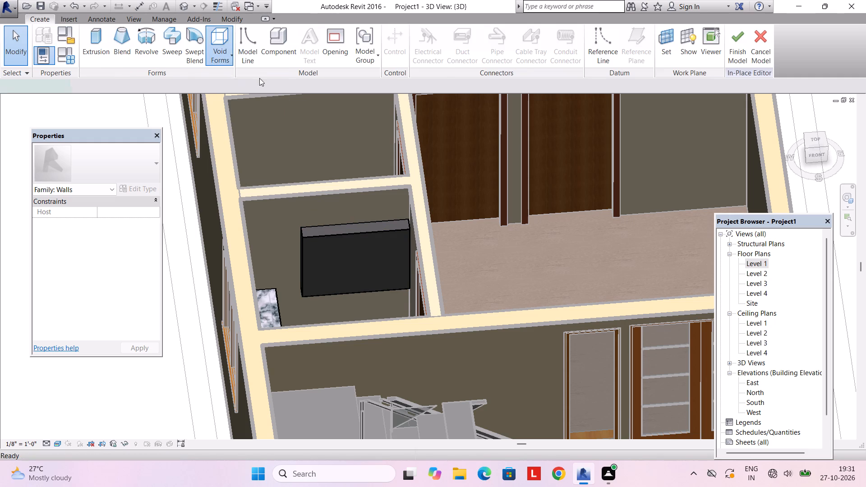
{"action": "left_click", "coordinate": [493, 45]}
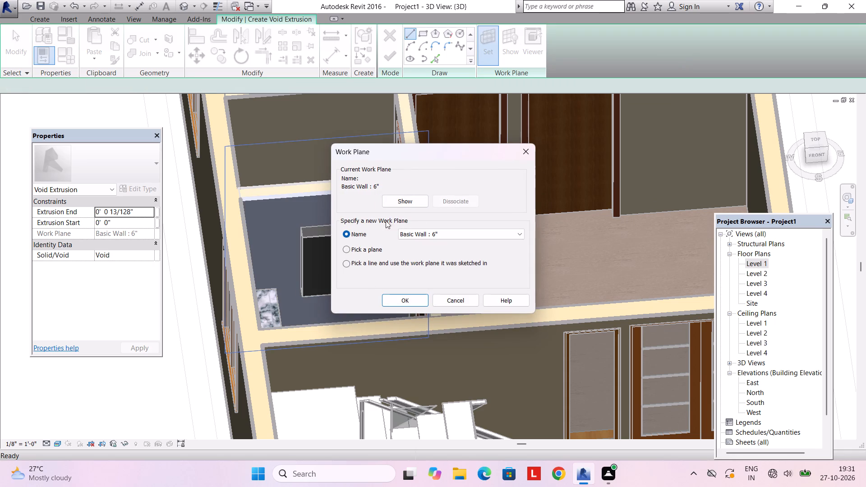
{"action": "left_click", "coordinate": [355, 247]}
{"action": "left_click", "coordinate": [403, 298]}
{"action": "scroll", "coordinate": [309, 246], "scroll_direction": "up", "scroll_amount": 2}
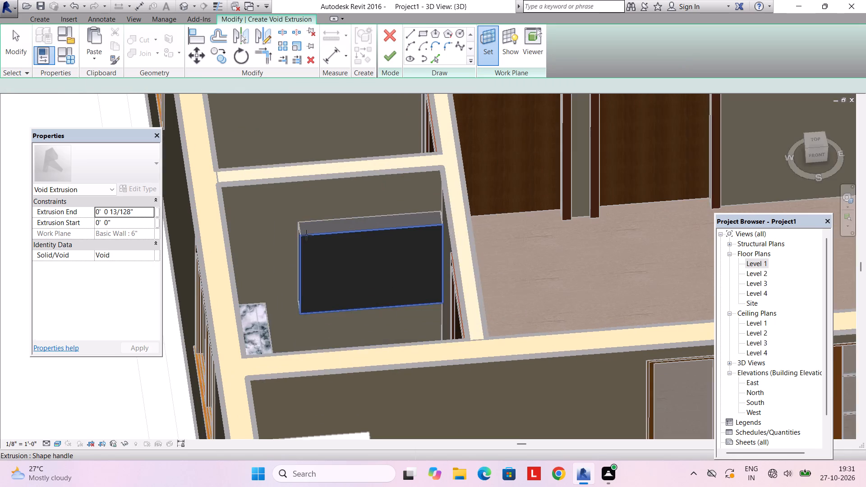
{"action": "scroll", "coordinate": [306, 235], "scroll_direction": "up", "scroll_amount": 2}
{"action": "left_click", "coordinate": [309, 236]}
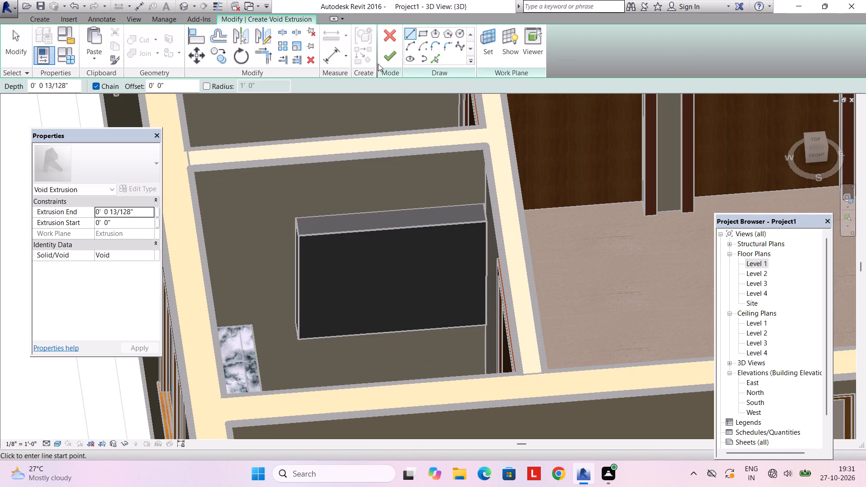
Sketch a rectangle offset 1" inside the outline of the box's front face.
{"action": "left_click", "coordinate": [422, 36]}
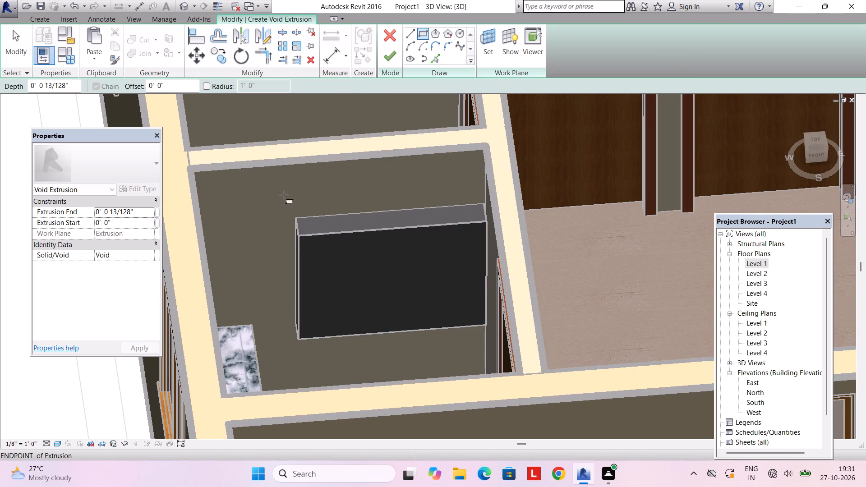
{"action": "left_click", "coordinate": [177, 86]}
{"action": "left_click_drag", "start_coordinate": [177, 86], "coordinate": [138, 86]}
{"action": "type", "text": "1\""}
{"action": "key", "text": "Return"}
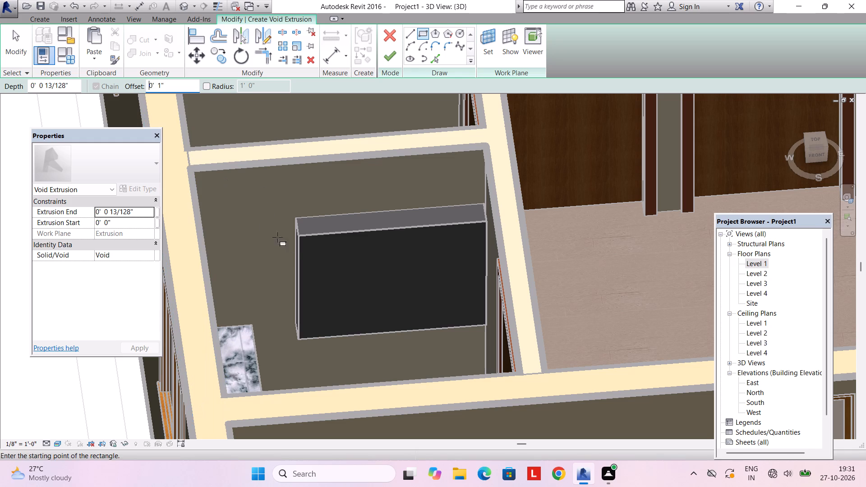
{"action": "left_click", "coordinate": [298, 237]}
{"action": "key", "text": "space"}
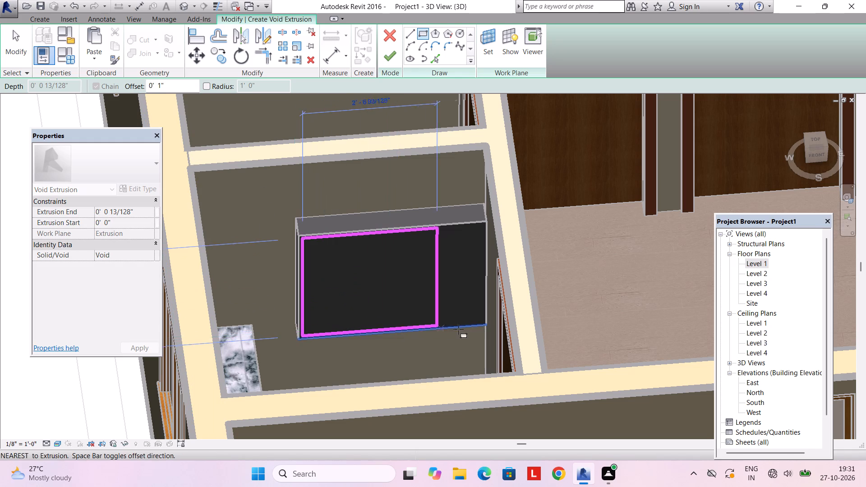
{"action": "scroll", "coordinate": [464, 329], "scroll_direction": "up", "scroll_amount": 5}
{"action": "left_click", "coordinate": [504, 319]}
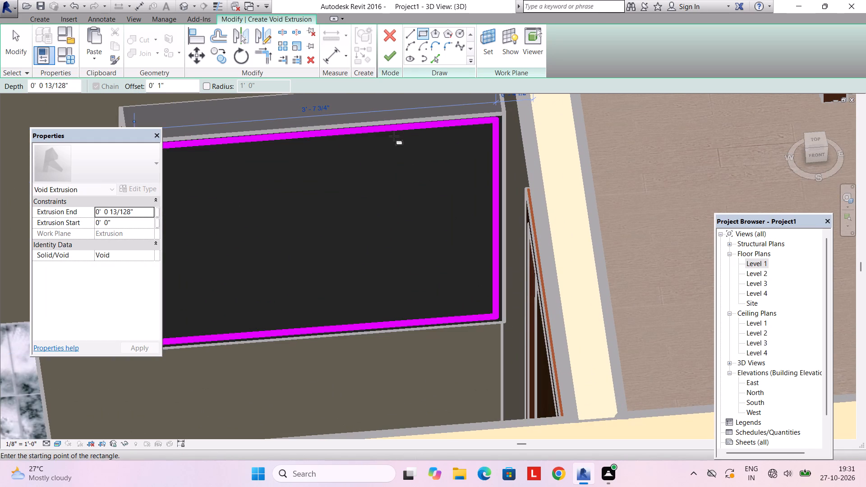
Set the void's extrusion end to 5" and finish it to hollow out the box.
{"action": "left_click", "coordinate": [143, 215]}
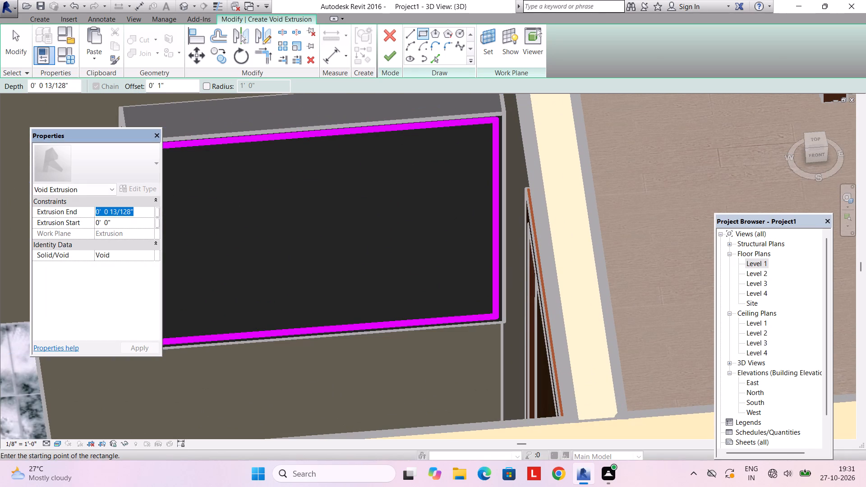
{"action": "type", "text": "5\""}
{"action": "key", "text": "Return"}
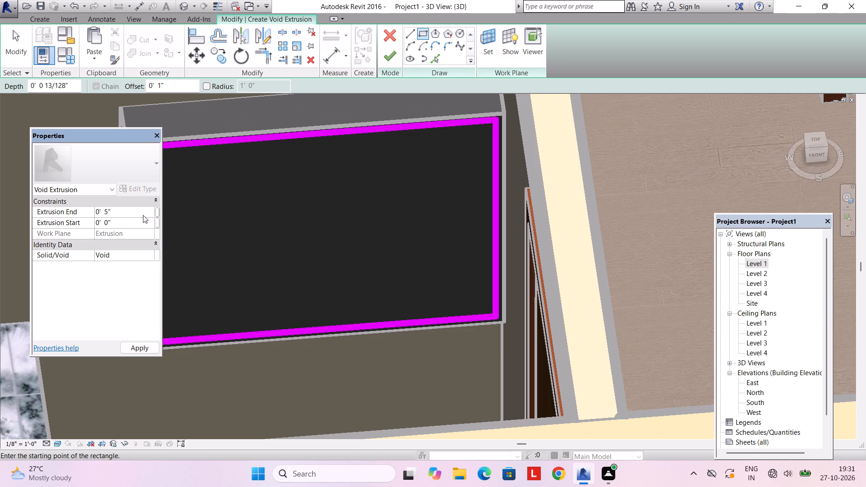
{"action": "left_click", "coordinate": [385, 56]}
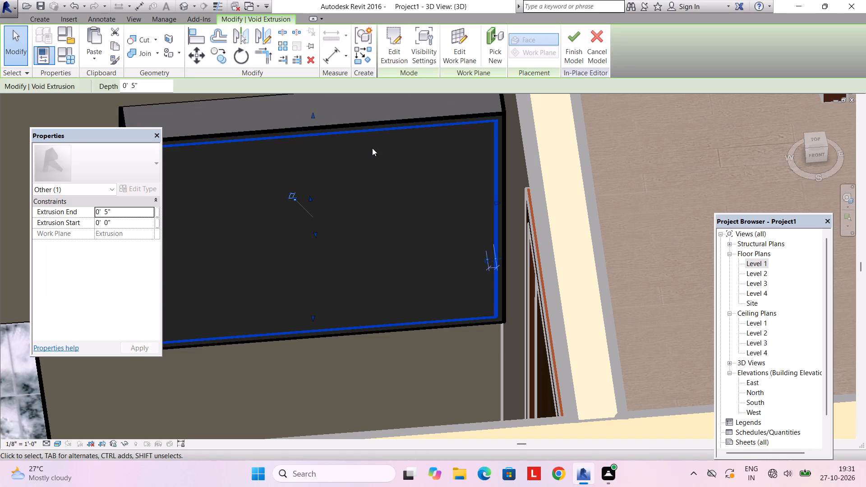
{"action": "key", "text": "Escape"}
Set the work plane to the inner bottom face of the hollowed box by picking that plane.
{"action": "scroll", "coordinate": [372, 158], "scroll_direction": "down", "scroll_amount": 3}
{"action": "middle_click_drag", "start_coordinate": [364, 187], "coordinate": [336, 122], "text": "shift"}
{"action": "scroll", "coordinate": [335, 126], "scroll_direction": "down", "scroll_amount": 3}
{"action": "middle_click_drag", "start_coordinate": [332, 148], "coordinate": [369, 226], "text": "shift"}
{"action": "scroll", "coordinate": [345, 213], "scroll_direction": "up", "scroll_amount": 2}
{"action": "left_click", "coordinate": [39, 23]}
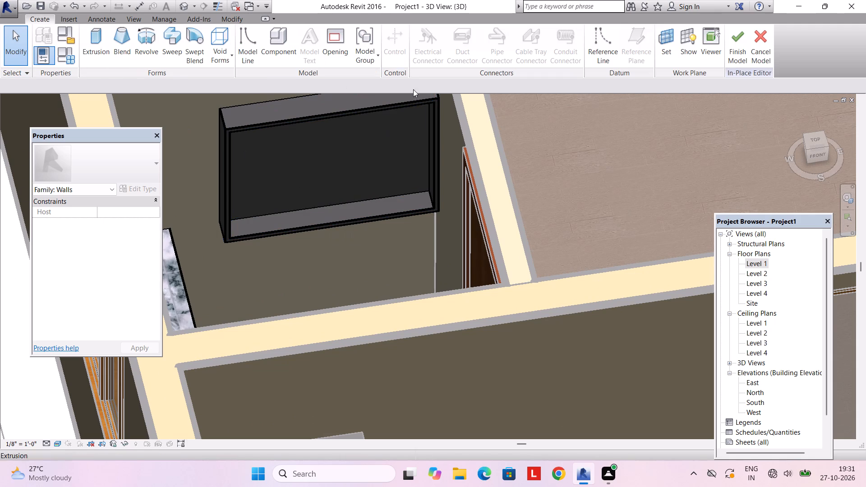
{"action": "left_click", "coordinate": [660, 51]}
{"action": "left_click", "coordinate": [369, 250]}
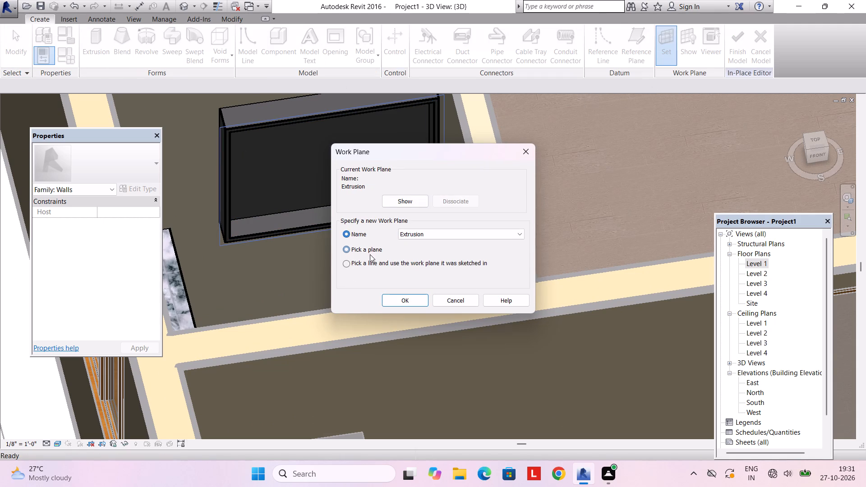
{"action": "left_click", "coordinate": [391, 294]}
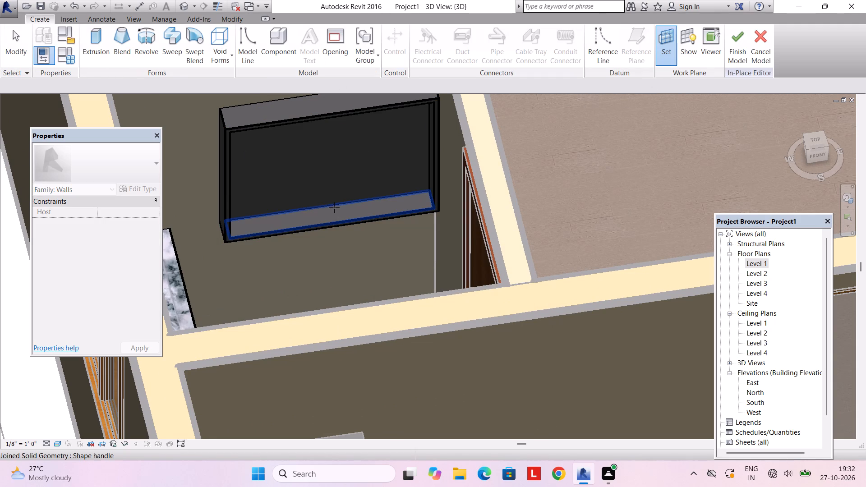
{"action": "left_click", "coordinate": [334, 207]}
Start an extrusion and try to sketch a thin rectangle between the midpoints of the inner bottom face's front and back edges.
{"action": "left_click", "coordinate": [103, 29]}
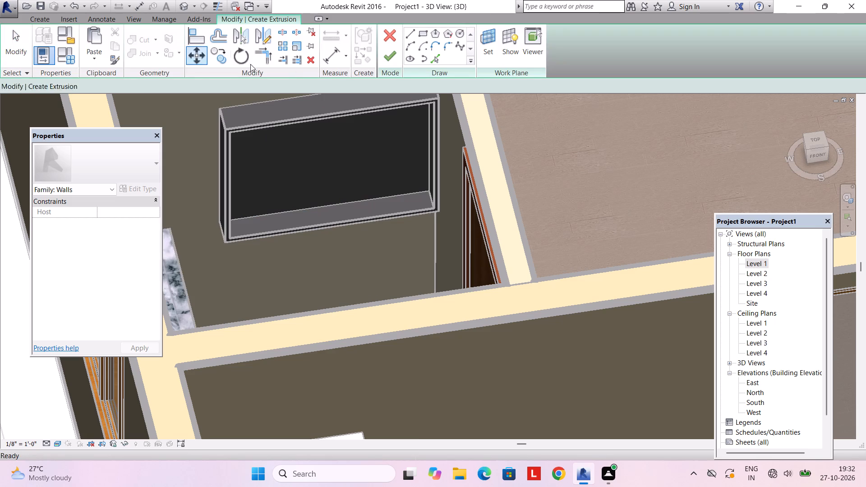
{"action": "left_click", "coordinate": [419, 39]}
{"action": "scroll", "coordinate": [340, 213], "scroll_direction": "up", "scroll_amount": 5}
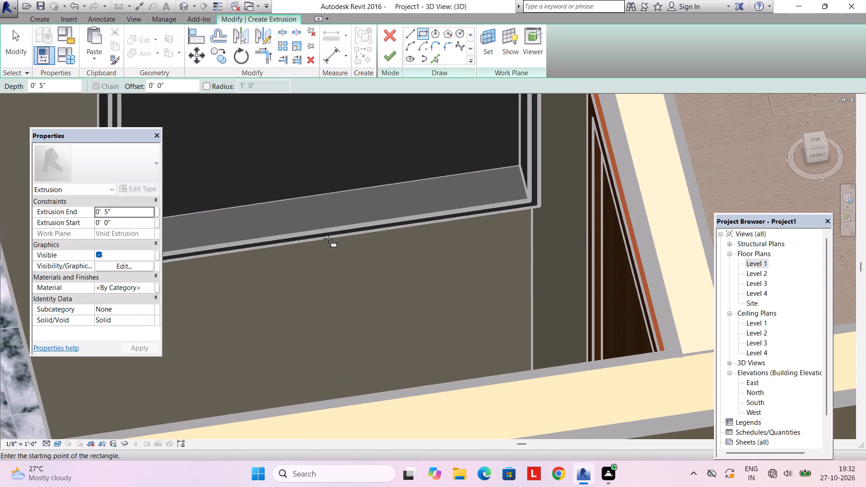
{"action": "scroll", "coordinate": [387, 219], "scroll_direction": "down", "scroll_amount": 3}
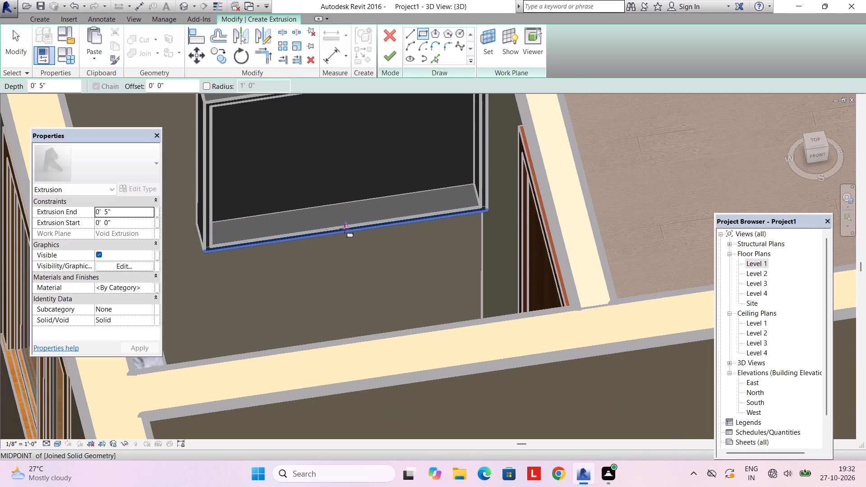
{"action": "left_click", "coordinate": [348, 230]}
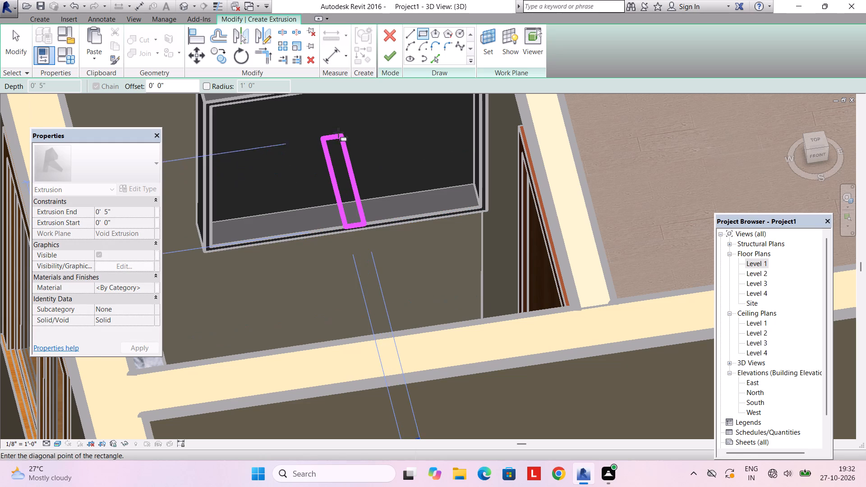
{"action": "scroll", "coordinate": [331, 101], "scroll_direction": "down", "scroll_amount": 4}
{"action": "scroll", "coordinate": [336, 159], "scroll_direction": "up", "scroll_amount": 6}
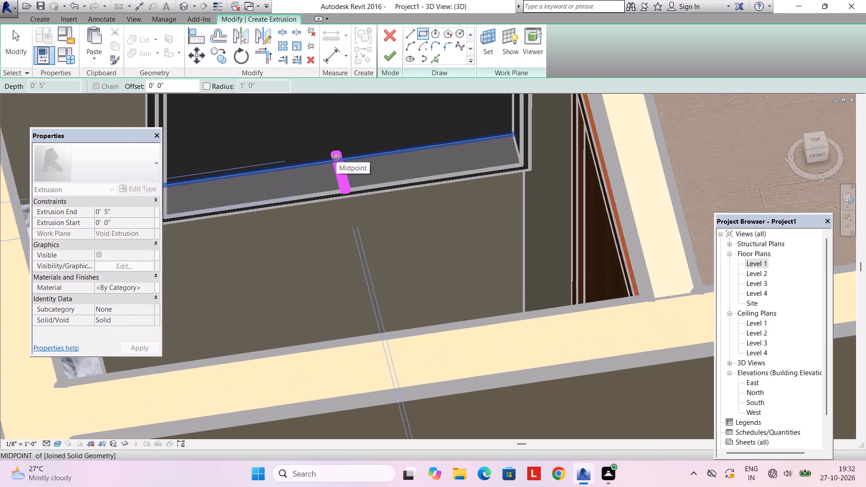
{"action": "scroll", "coordinate": [336, 158], "scroll_direction": "up", "scroll_amount": 2}
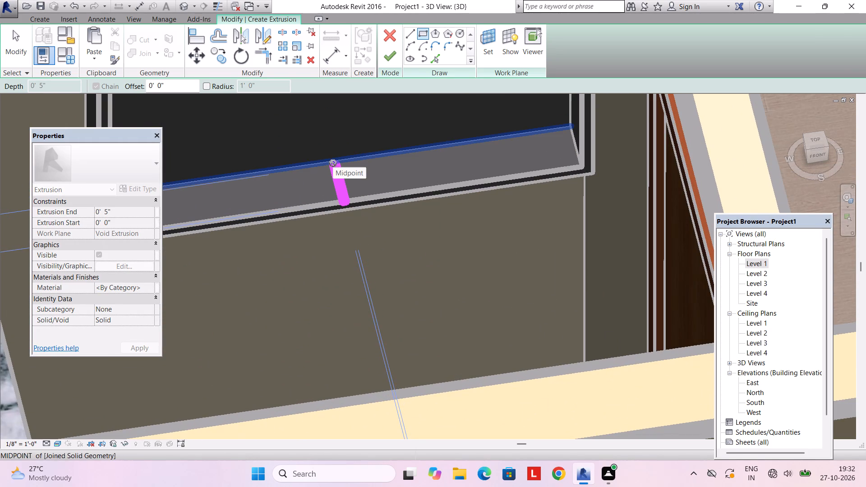
{"action": "left_click", "coordinate": [333, 163]}
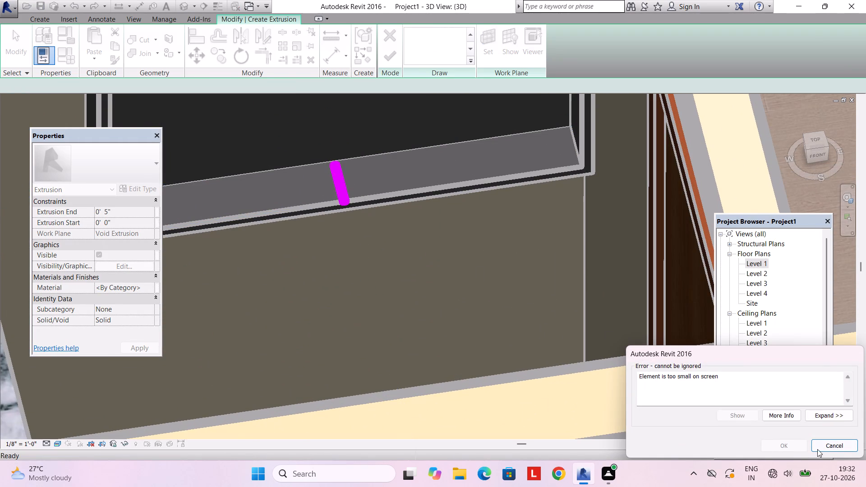
{"action": "left_click", "coordinate": [818, 446]}
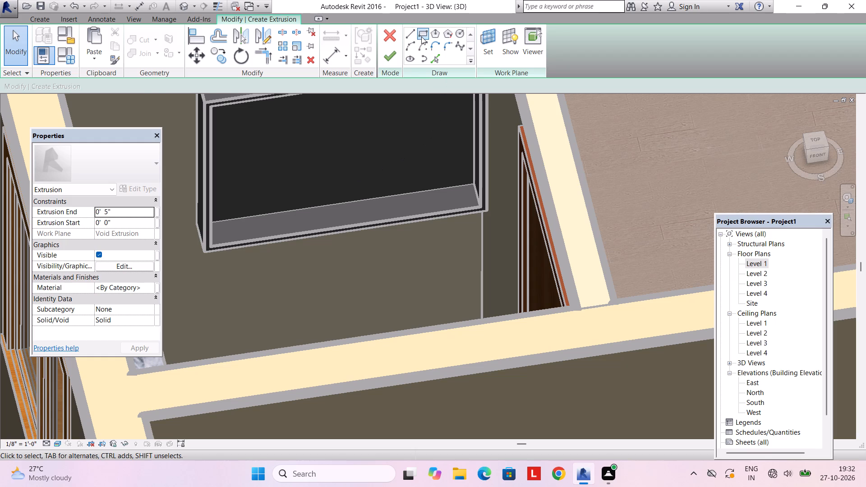
Sketch a rectangle about 5" deep near the middle of the inner bottom face and set its width to 2".
{"action": "left_click", "coordinate": [421, 37]}
{"action": "scroll", "coordinate": [368, 204], "scroll_direction": "up", "scroll_amount": 3}
{"action": "left_click", "coordinate": [334, 241]}
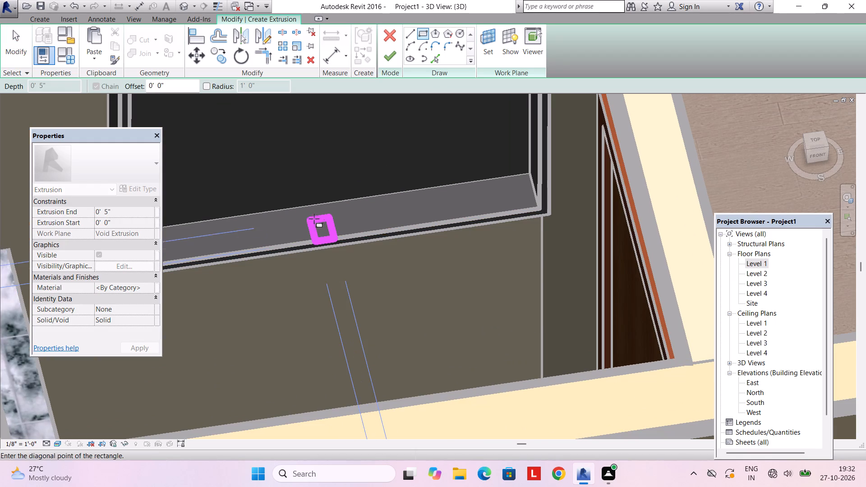
{"action": "left_click", "coordinate": [307, 205]}
{"action": "scroll", "coordinate": [327, 238], "scroll_direction": "down", "scroll_amount": 2}
{"action": "scroll", "coordinate": [327, 243], "scroll_direction": "up", "scroll_amount": 2}
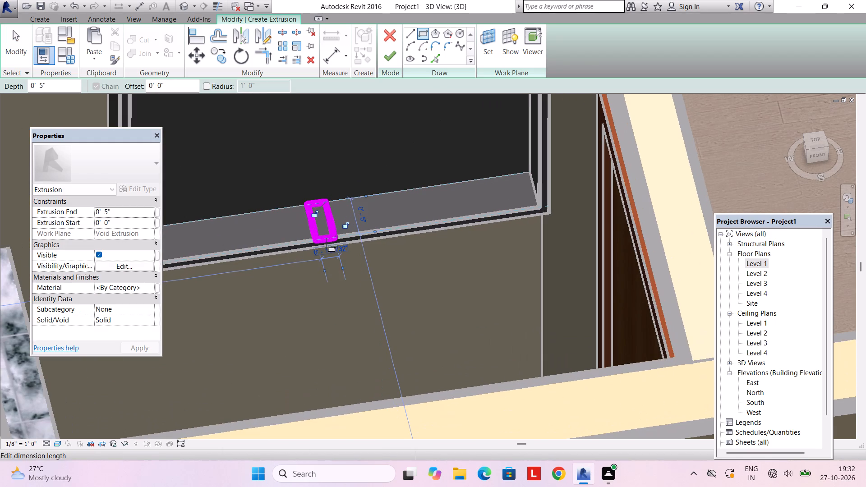
{"action": "left_click", "coordinate": [329, 249]}
{"action": "type", "text": "2\""}
{"action": "key", "text": "Return"}
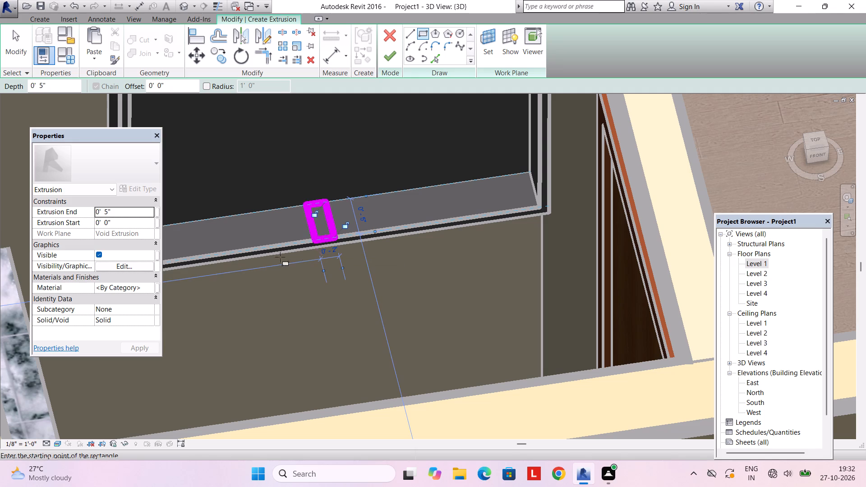
Set the extrusion end to 3' and finish the vertical divider inside the hollowed box.
{"action": "left_click", "coordinate": [127, 213]}
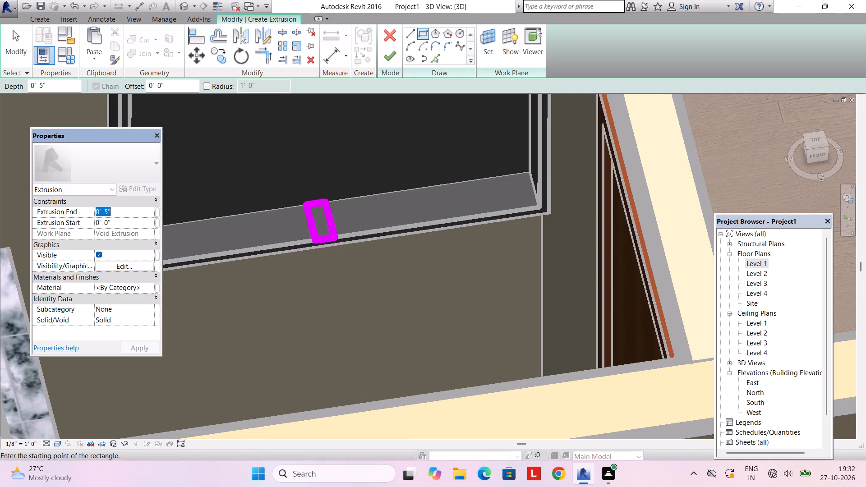
{"action": "type", "text": "3'"}
{"action": "key", "text": "Return"}
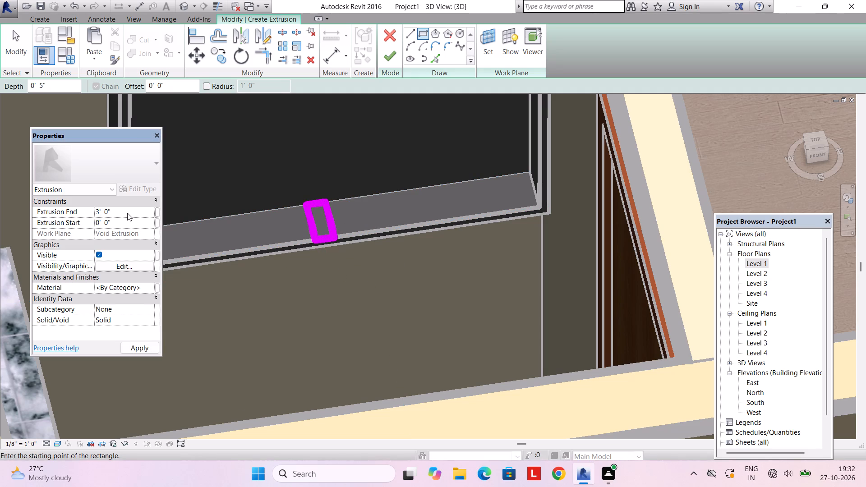
{"action": "left_click", "coordinate": [387, 60]}
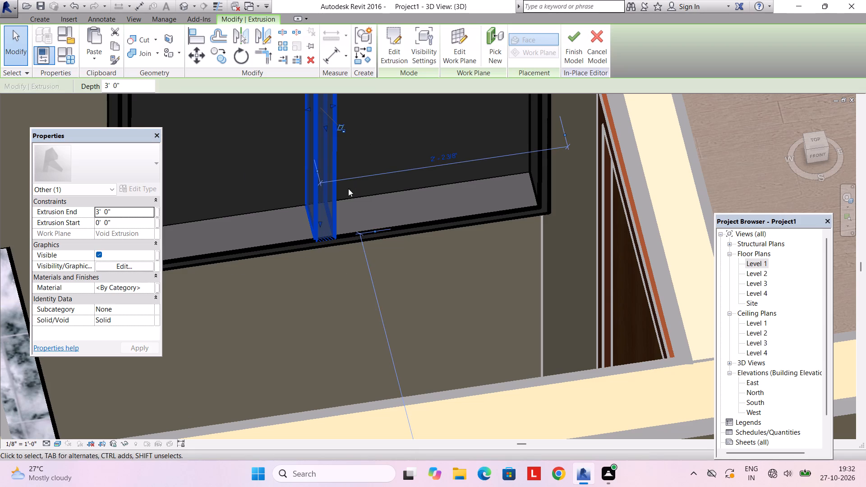
{"action": "key", "text": "Escape"}
Shorten the divider from its top end to an extrusion end of 2' 10" to fit inside the box.
{"action": "scroll", "coordinate": [345, 190], "scroll_direction": "down", "scroll_amount": 8}
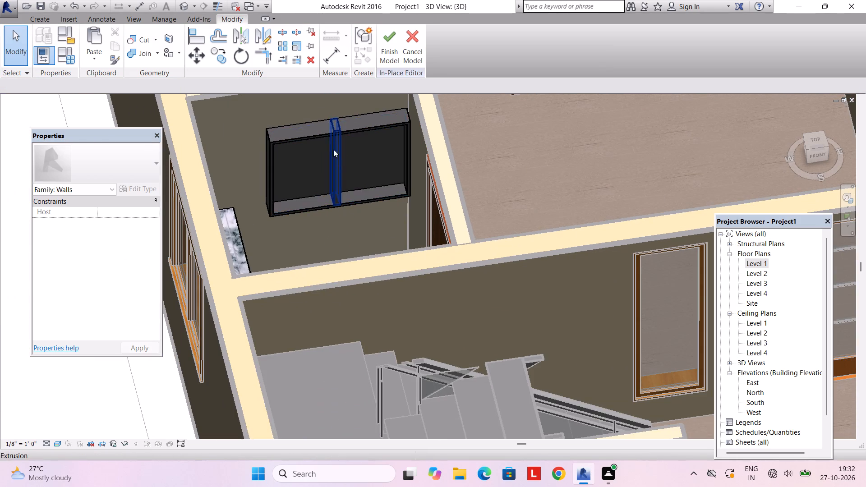
{"action": "scroll", "coordinate": [329, 141], "scroll_direction": "up", "scroll_amount": 3}
{"action": "left_click", "coordinate": [337, 116]}
{"action": "scroll", "coordinate": [337, 127], "scroll_direction": "up", "scroll_amount": 2}
{"action": "left_click_drag", "start_coordinate": [340, 111], "coordinate": [340, 117]}
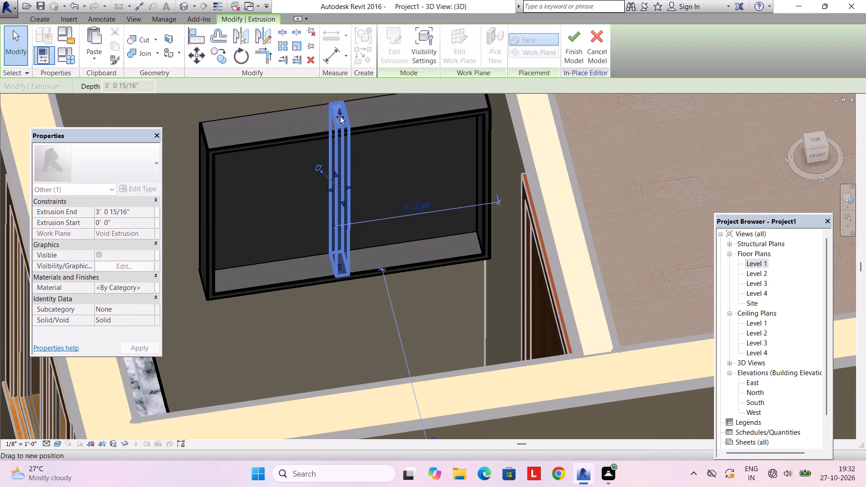
{"action": "left_click_drag", "start_coordinate": [340, 117], "coordinate": [340, 122]}
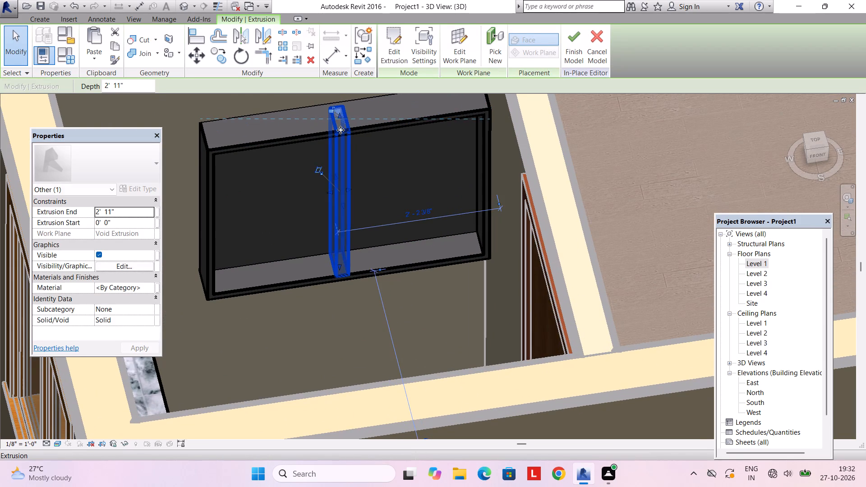
{"action": "key", "text": "Escape"}
{"action": "scroll", "coordinate": [341, 130], "scroll_direction": "up", "scroll_amount": 4}
{"action": "left_click", "coordinate": [338, 108]}
{"action": "middle_click_drag", "start_coordinate": [339, 124], "coordinate": [332, 166]}
{"action": "left_click", "coordinate": [344, 144]}
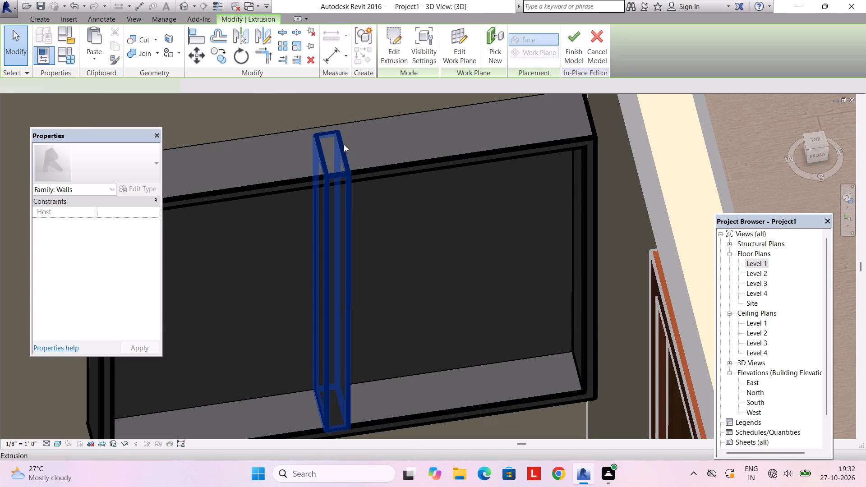
{"action": "left_click_drag", "start_coordinate": [334, 150], "coordinate": [333, 161]}
{"action": "key", "text": "Escape"}
Edit the divider's extrusion sketch, set the rectangle's width to 1", and finish the edit.
{"action": "scroll", "coordinate": [352, 184], "scroll_direction": "down", "scroll_amount": 3}
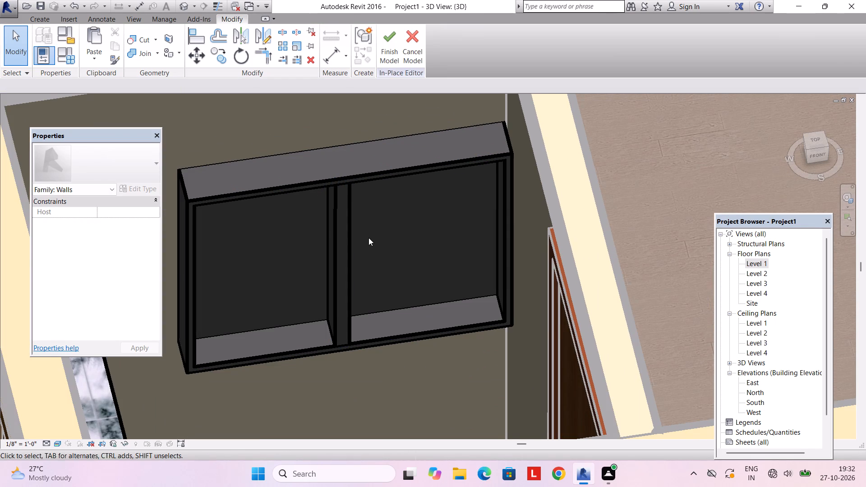
{"action": "middle_click_drag", "start_coordinate": [369, 238], "coordinate": [359, 228]}
{"action": "middle_click_drag", "start_coordinate": [360, 232], "coordinate": [332, 178], "text": "shift"}
{"action": "scroll", "coordinate": [332, 179], "scroll_direction": "down", "scroll_amount": 3}
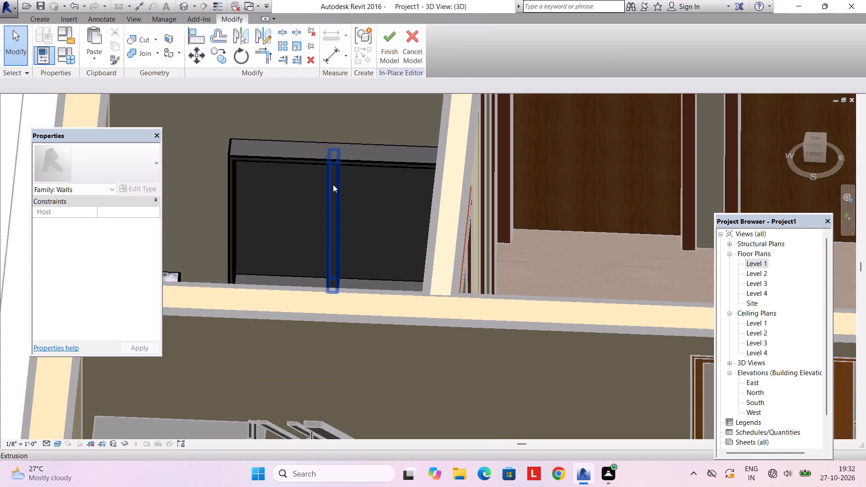
{"action": "middle_click", "coordinate": [333, 185], "text": "shift"}
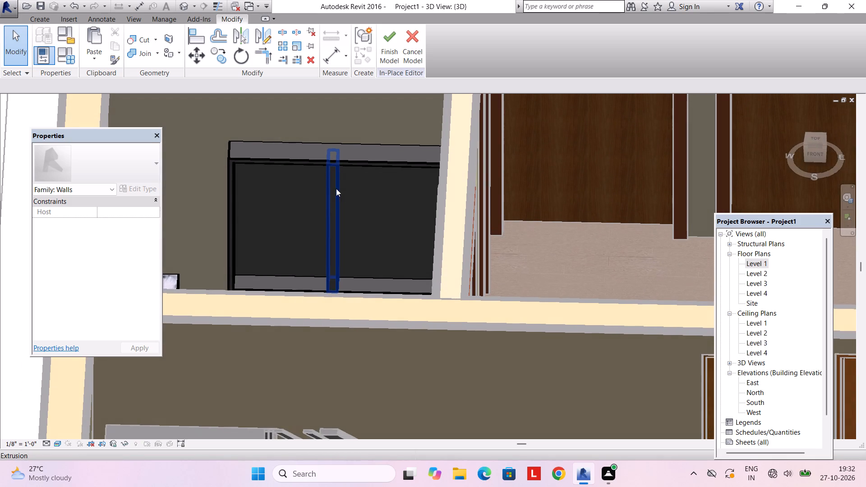
{"action": "middle_click_drag", "start_coordinate": [333, 195], "coordinate": [345, 239], "text": "shift"}
{"action": "scroll", "coordinate": [342, 233], "scroll_direction": "up", "scroll_amount": 1}
{"action": "middle_click_drag", "start_coordinate": [340, 224], "coordinate": [333, 201], "text": "shift"}
{"action": "scroll", "coordinate": [333, 201], "scroll_direction": "up", "scroll_amount": 1, "text": "shift"}
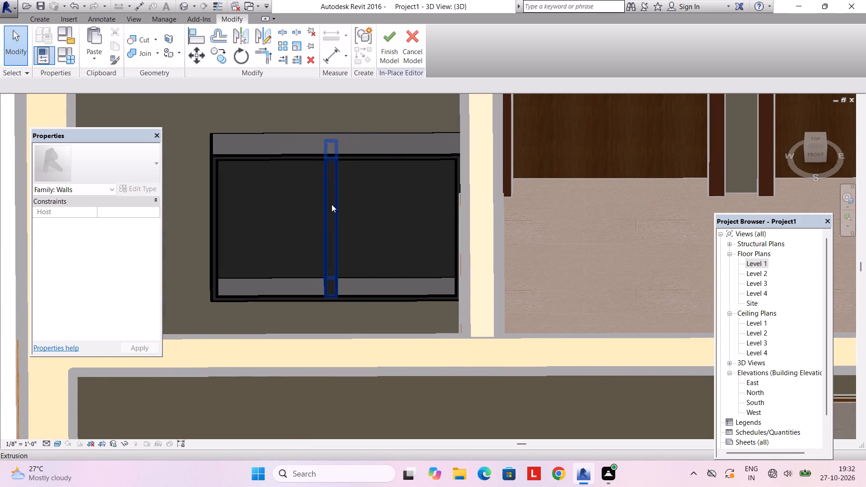
{"action": "left_click", "coordinate": [332, 209]}
{"action": "left_click", "coordinate": [398, 58]}
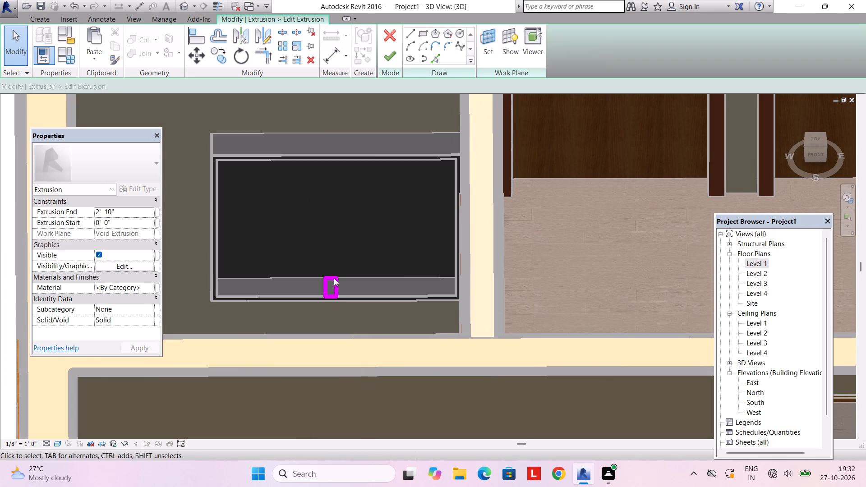
{"action": "scroll", "coordinate": [329, 295], "scroll_direction": "up", "scroll_amount": 1}
{"action": "left_click", "coordinate": [336, 285]}
{"action": "scroll", "coordinate": [334, 302], "scroll_direction": "up", "scroll_amount": 3}
{"action": "left_click", "coordinate": [331, 225]}
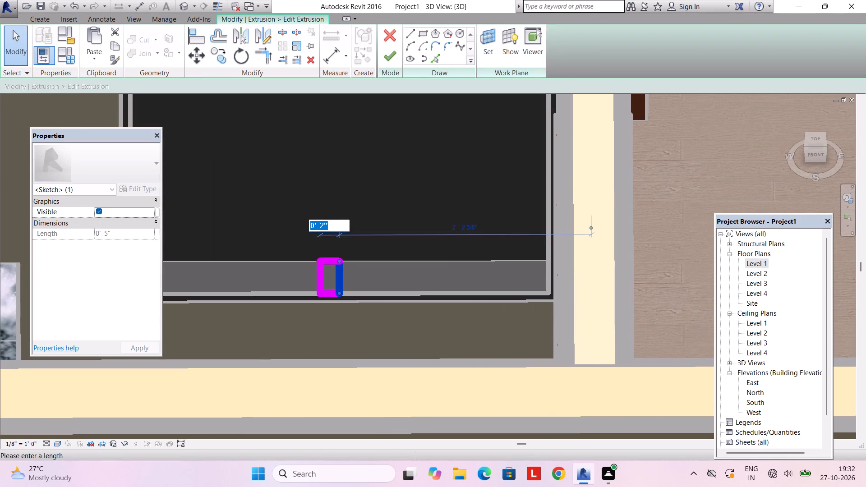
{"action": "type", "text": "1\""}
{"action": "key", "text": "Return"}
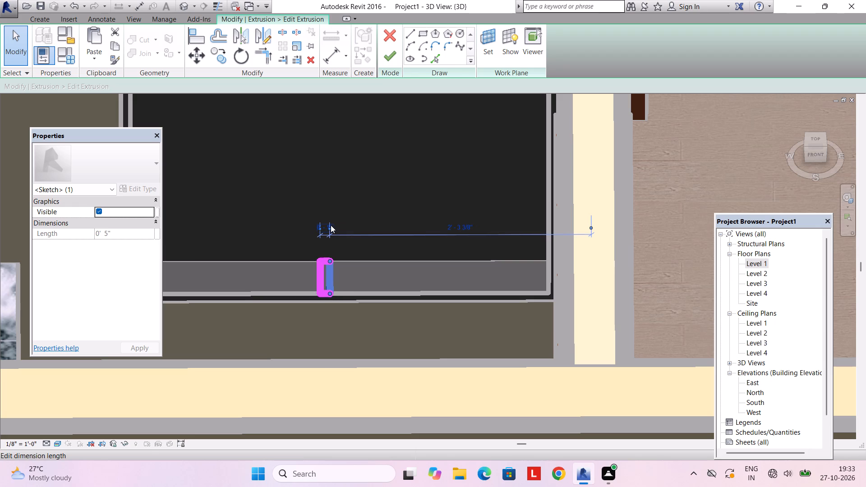
{"action": "left_click", "coordinate": [387, 56]}
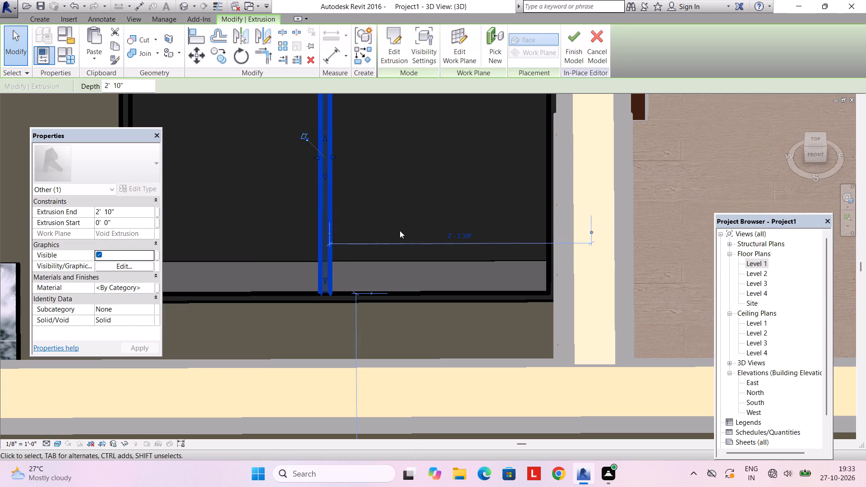
{"action": "key", "text": "Escape"}
Examine the divider and its fit inside the hollowed box from several angles.
{"action": "scroll", "coordinate": [327, 268], "scroll_direction": "down", "scroll_amount": 2}
{"action": "middle_click_drag", "start_coordinate": [328, 280], "coordinate": [336, 122], "text": "shift"}
{"action": "scroll", "coordinate": [338, 144], "scroll_direction": "down", "scroll_amount": 4}
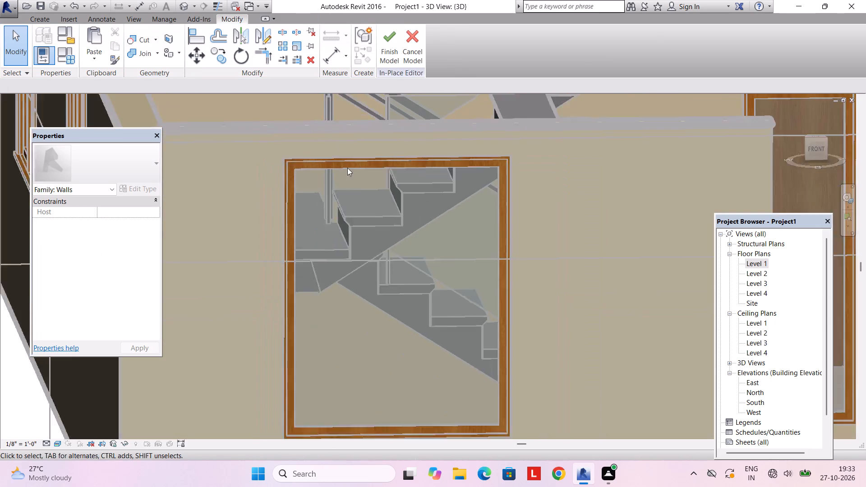
{"action": "middle_click_drag", "start_coordinate": [348, 177], "coordinate": [353, 296], "text": "shift"}
{"action": "middle_click_drag", "start_coordinate": [334, 252], "coordinate": [333, 325], "text": "shift"}
{"action": "scroll", "coordinate": [334, 282], "scroll_direction": "down", "scroll_amount": 1, "text": "shift"}
{"action": "left_click", "coordinate": [333, 201]}
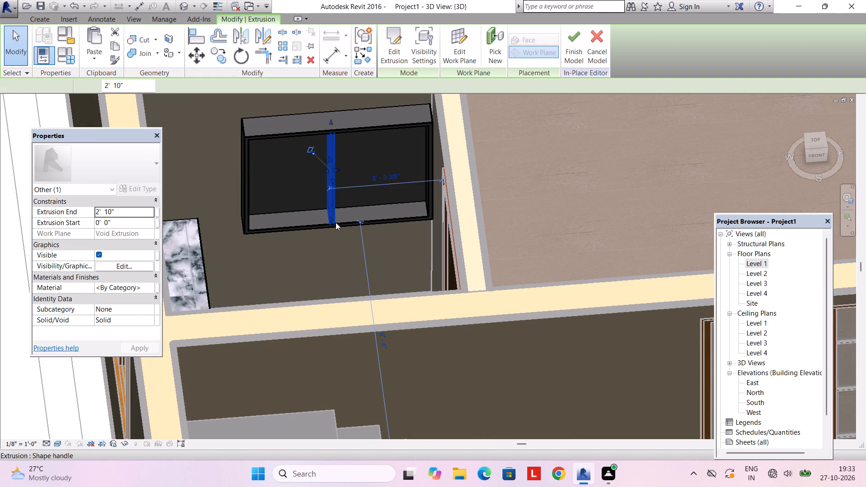
{"action": "key", "text": "Escape"}
{"action": "scroll", "coordinate": [336, 237], "scroll_direction": "down", "scroll_amount": 3}
{"action": "middle_click_drag", "start_coordinate": [336, 236], "coordinate": [293, 155], "text": "shift"}
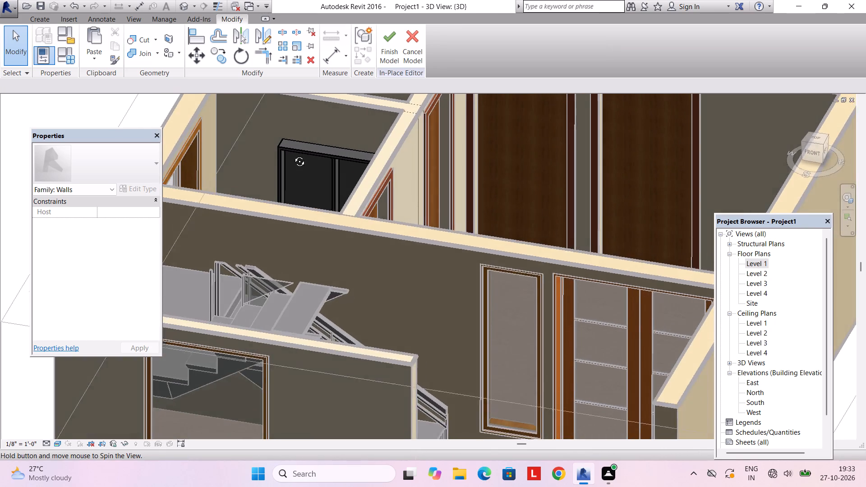
{"action": "middle_click_drag", "start_coordinate": [293, 155], "coordinate": [291, 183], "text": "shift"}
{"action": "scroll", "coordinate": [291, 184], "scroll_direction": "up", "scroll_amount": 4}
{"action": "middle_click_drag", "start_coordinate": [291, 181], "coordinate": [291, 172], "text": "shift"}
{"action": "middle_click_drag", "start_coordinate": [294, 189], "coordinate": [342, 205], "text": "shift"}
{"action": "middle_click_drag", "start_coordinate": [341, 205], "coordinate": [315, 205], "text": "shift"}
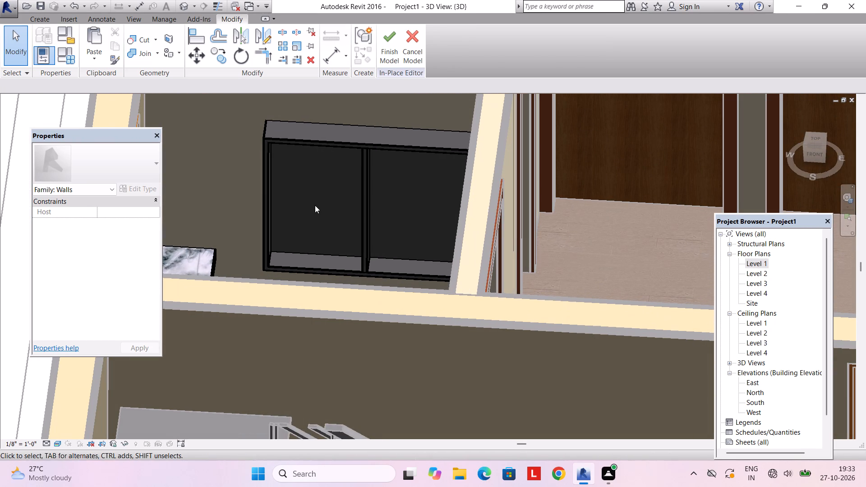
Start a new extrusion and set its work plane by picking the front frame face of the hollowed box.
{"action": "left_click", "coordinate": [39, 19]}
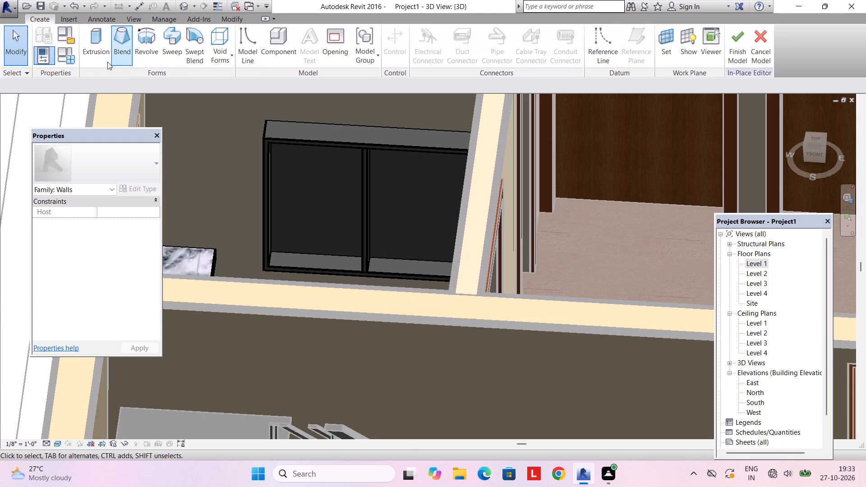
{"action": "left_click", "coordinate": [103, 53]}
{"action": "left_click", "coordinate": [487, 43]}
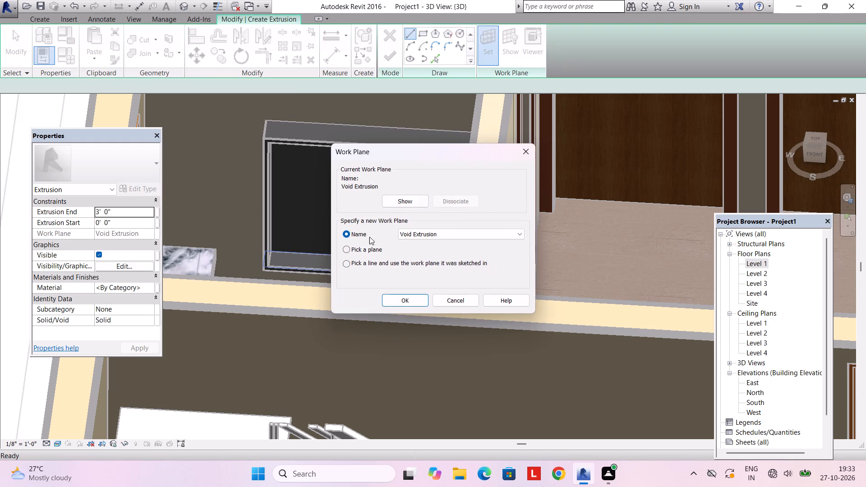
{"action": "left_click", "coordinate": [359, 245]}
{"action": "left_click", "coordinate": [400, 297]}
{"action": "middle_click_drag", "start_coordinate": [342, 256], "coordinate": [313, 250]}
{"action": "scroll", "coordinate": [280, 209], "scroll_direction": "up", "scroll_amount": 2}
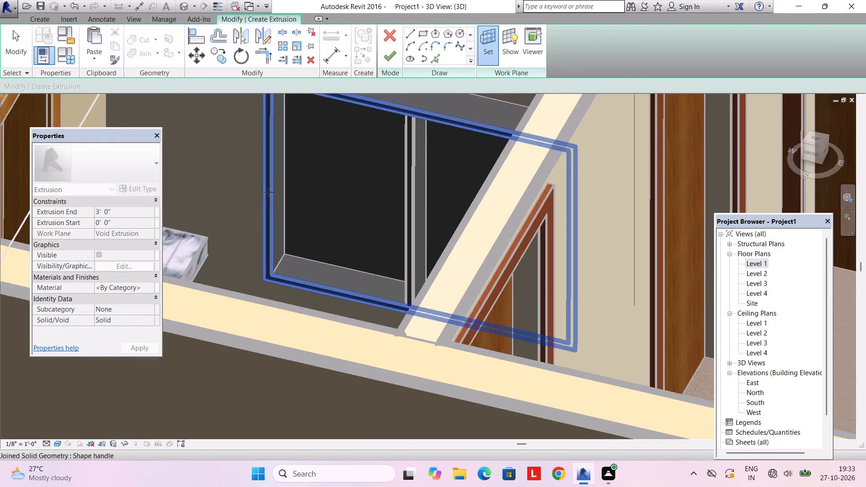
{"action": "scroll", "coordinate": [269, 192], "scroll_direction": "up", "scroll_amount": 3}
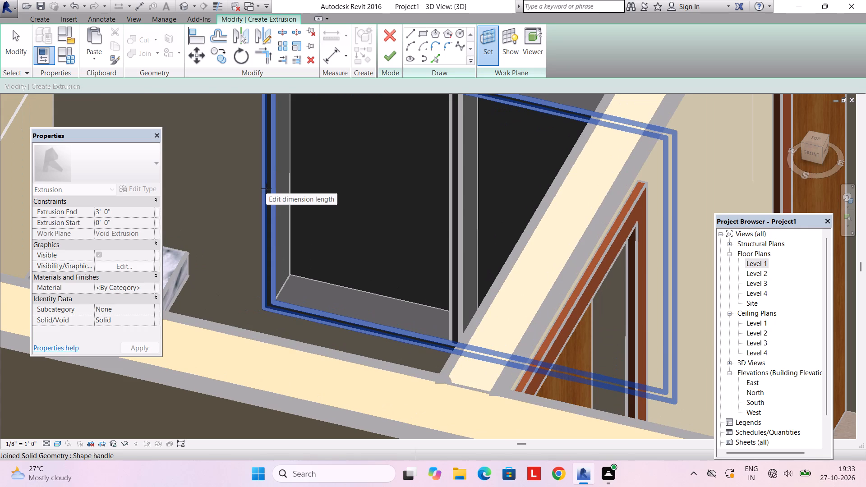
{"action": "left_click", "coordinate": [266, 188]}
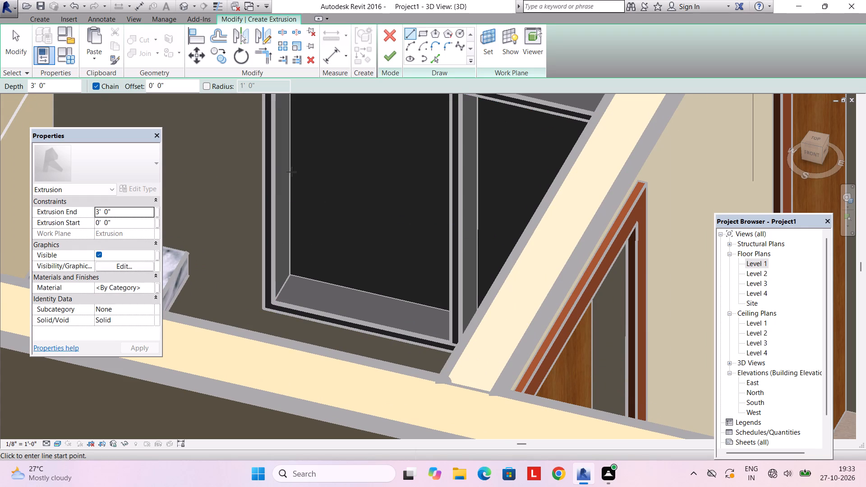
Reset the new extrusion's work plane by picking an inner side face of the hollowed box.
{"action": "left_click", "coordinate": [494, 43]}
{"action": "left_click", "coordinate": [364, 244]}
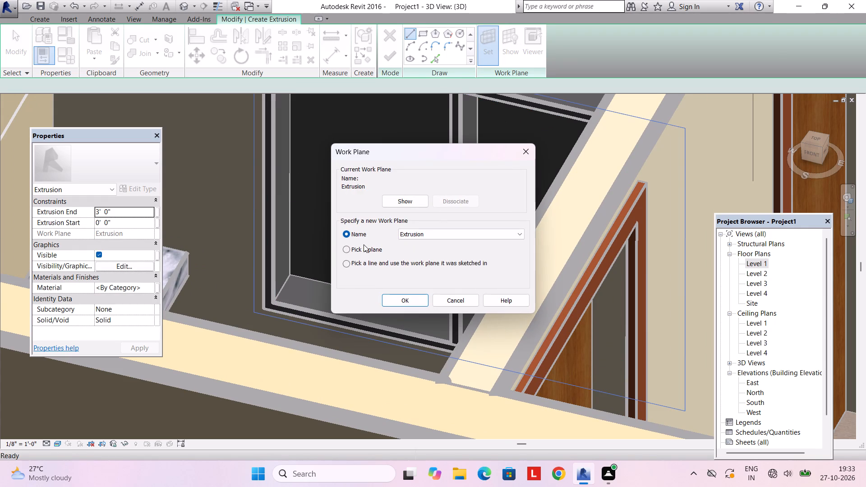
{"action": "left_click", "coordinate": [363, 247]}
{"action": "left_click", "coordinate": [386, 296]}
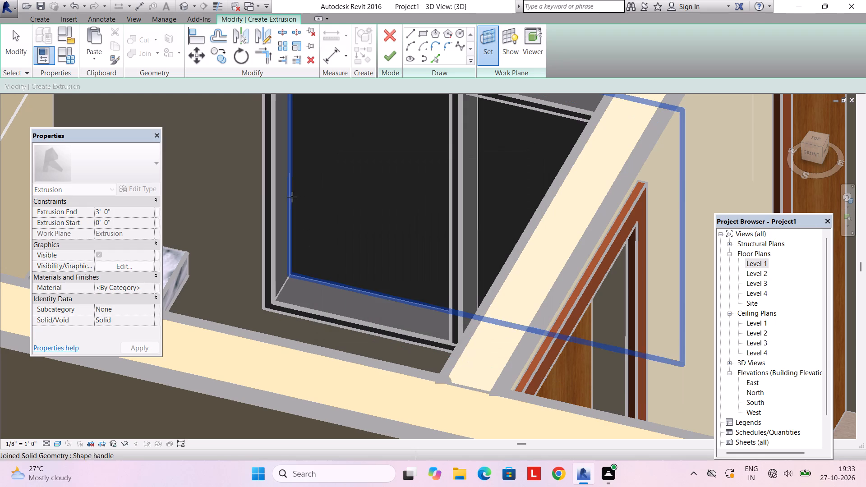
{"action": "left_click", "coordinate": [287, 198]}
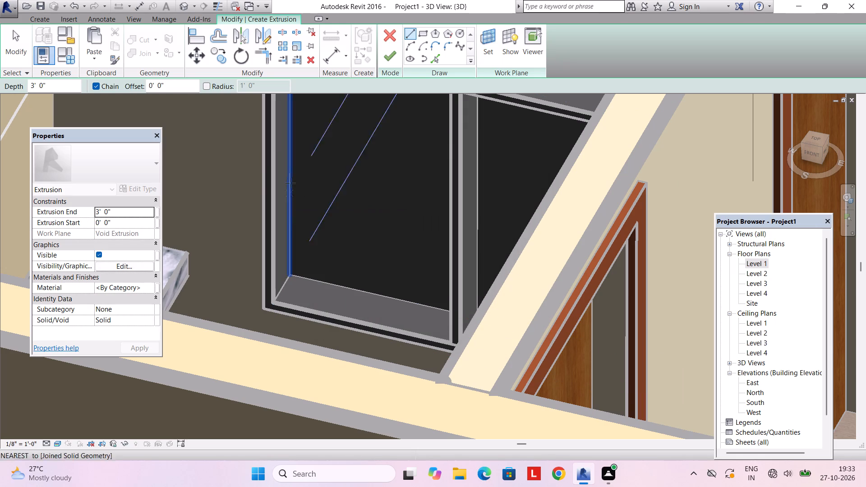
Sketch a rectangular shelf profile from the midpoint of the inner side's back edge, set its thickness to 1", and finish the extrusion.
{"action": "left_click", "coordinate": [425, 34]}
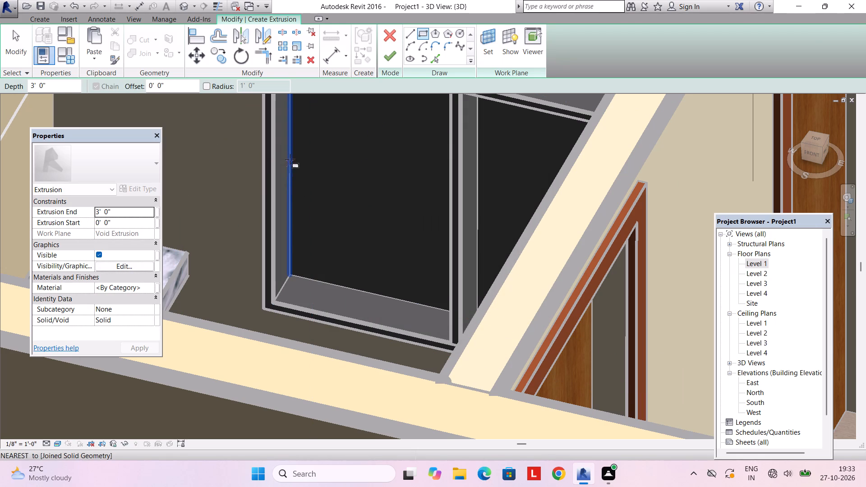
{"action": "scroll", "coordinate": [289, 129], "scroll_direction": "down", "scroll_amount": 1}
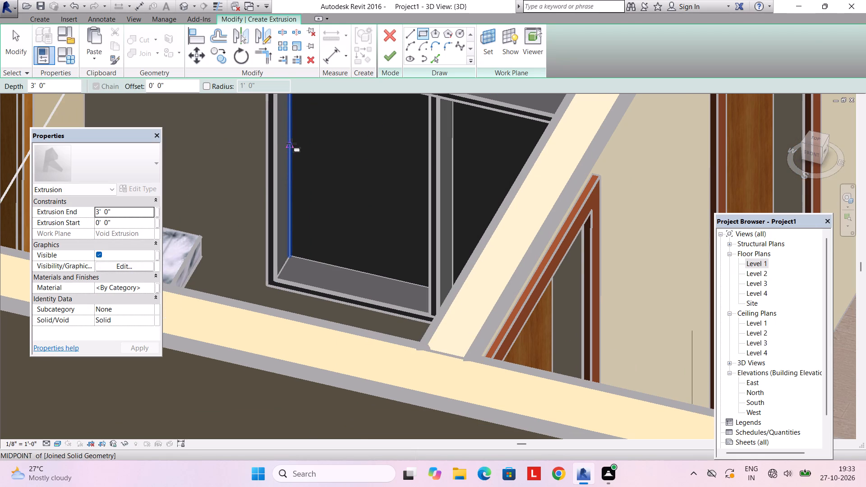
{"action": "left_click", "coordinate": [291, 143]}
{"action": "scroll", "coordinate": [271, 162], "scroll_direction": "up", "scroll_amount": 2}
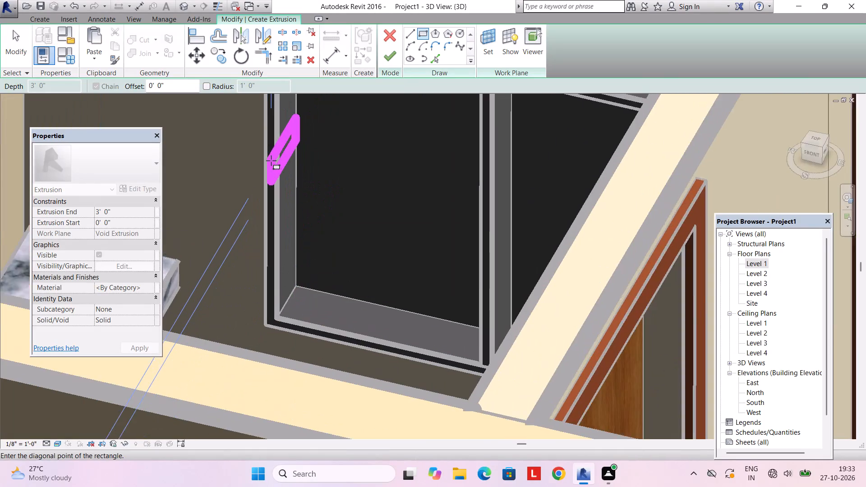
{"action": "scroll", "coordinate": [271, 161], "scroll_direction": "up", "scroll_amount": 2}
{"action": "left_click", "coordinate": [280, 150]}
{"action": "scroll", "coordinate": [284, 147], "scroll_direction": "up", "scroll_amount": 4}
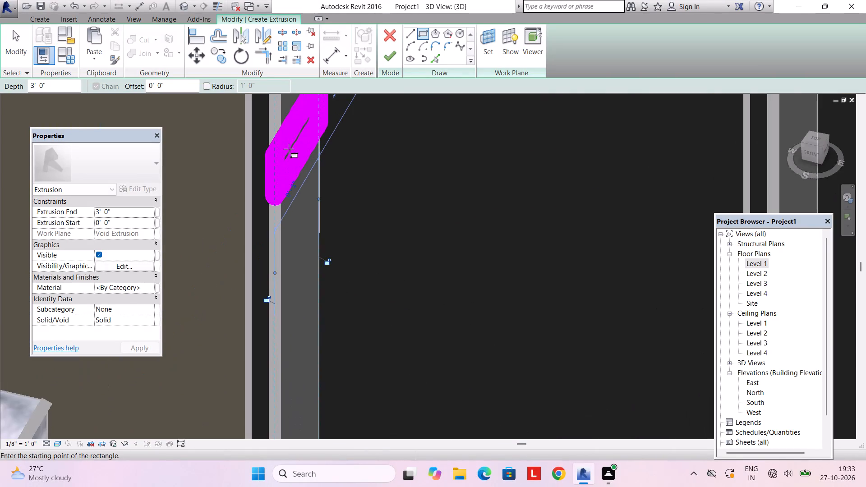
{"action": "scroll", "coordinate": [289, 149], "scroll_direction": "down", "scroll_amount": 5}
{"action": "middle_click_drag", "start_coordinate": [295, 159], "coordinate": [292, 190]}
{"action": "scroll", "coordinate": [297, 175], "scroll_direction": "up", "scroll_amount": 5}
{"action": "left_click", "coordinate": [315, 126]}
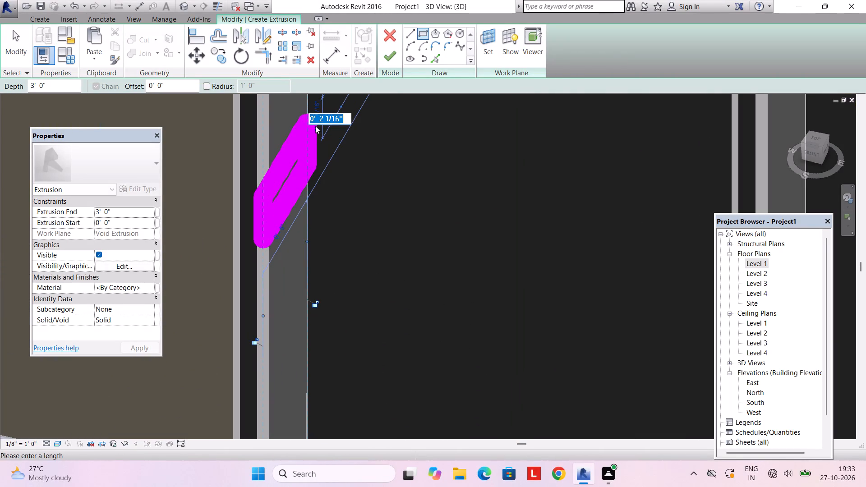
{"action": "type", "text": "1\""}
{"action": "key", "text": "Return"}
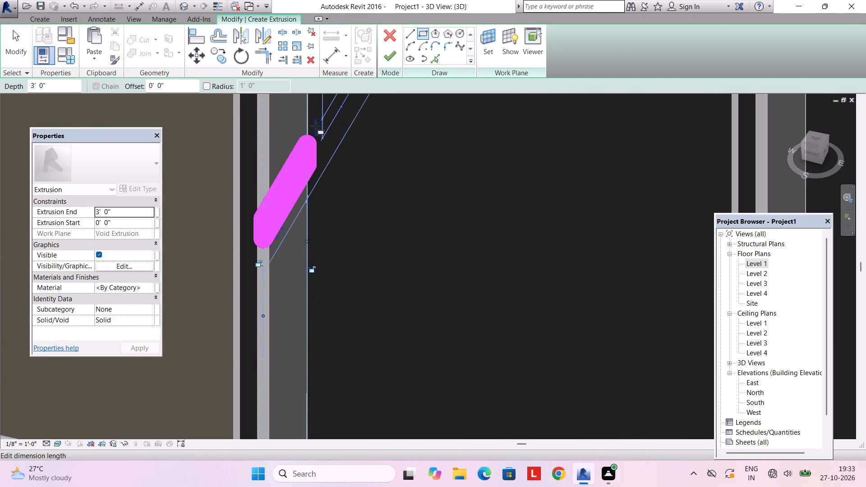
{"action": "left_click", "coordinate": [392, 55]}
Extend the shelf's free end to the opposite inner side of the box, giving an extrusion end of 3' 8 1/4".
{"action": "scroll", "coordinate": [466, 142], "scroll_direction": "down", "scroll_amount": 8}
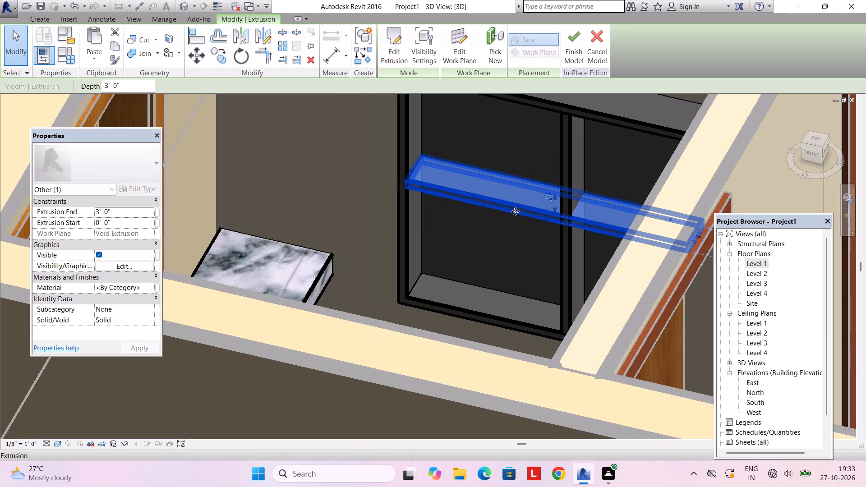
{"action": "middle_click_drag", "start_coordinate": [508, 213], "coordinate": [566, 230], "text": "shift"}
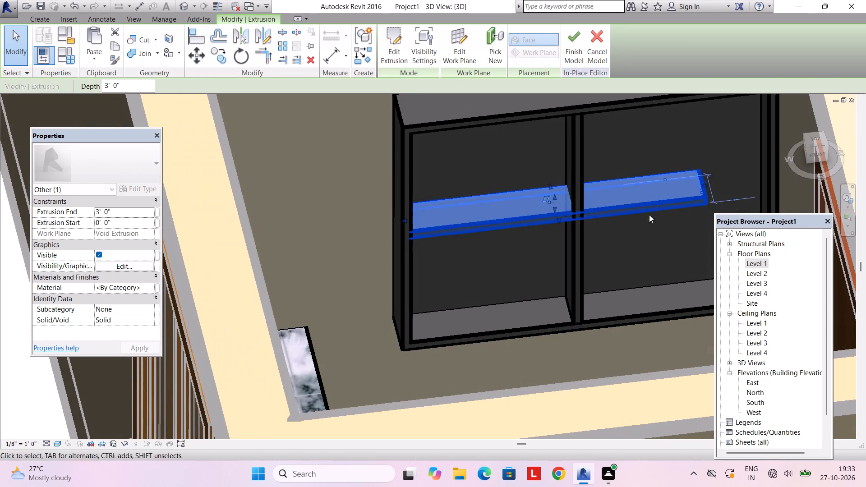
{"action": "scroll", "coordinate": [666, 205], "scroll_direction": "up", "scroll_amount": 2}
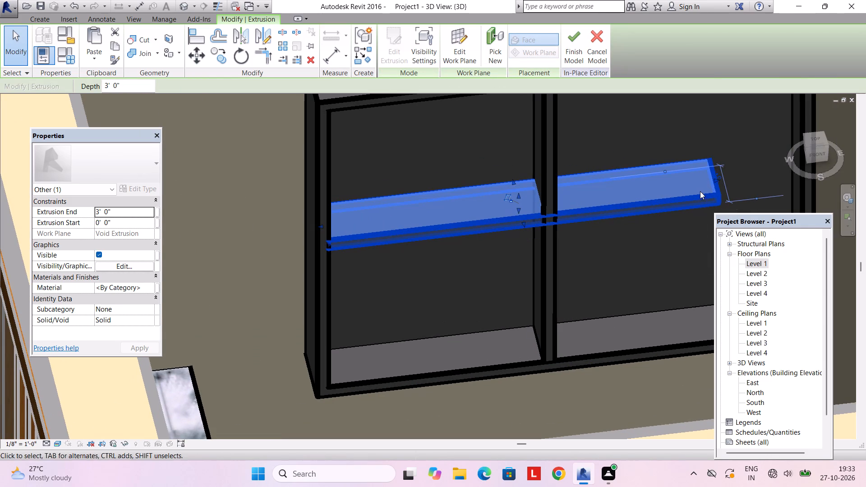
{"action": "left_click_drag", "start_coordinate": [717, 181], "coordinate": [806, 165]}
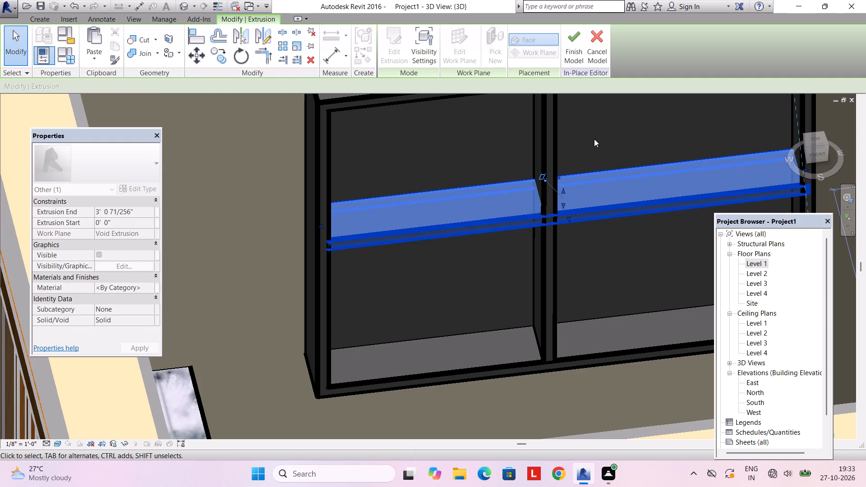
{"action": "key", "text": "Escape"}
{"action": "scroll", "coordinate": [581, 133], "scroll_direction": "down", "scroll_amount": 3}
{"action": "scroll", "coordinate": [588, 180], "scroll_direction": "up", "scroll_amount": 2}
{"action": "scroll", "coordinate": [584, 193], "scroll_direction": "down", "scroll_amount": 2}
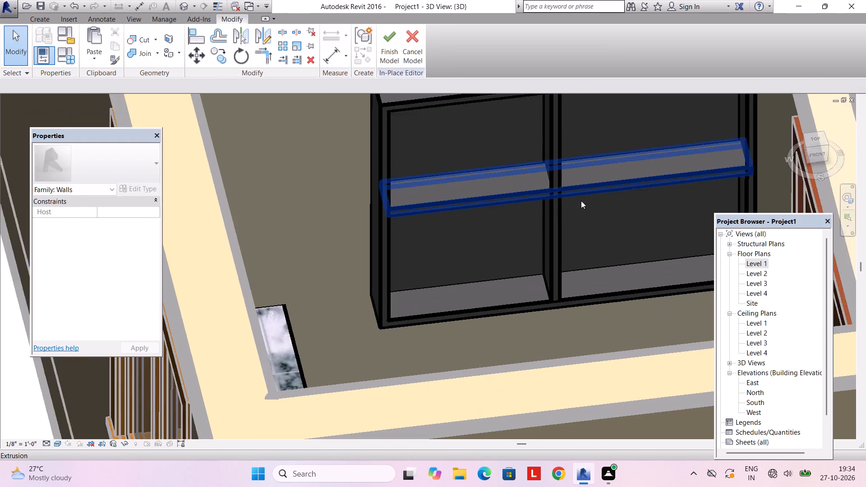
Select the central vertical divider, nudge it two increments to the right, and deselect it.
{"action": "middle_click_drag", "start_coordinate": [579, 203], "coordinate": [543, 153], "text": "shift"}
{"action": "scroll", "coordinate": [550, 160], "scroll_direction": "down", "scroll_amount": 3}
{"action": "middle_click_drag", "start_coordinate": [556, 171], "coordinate": [571, 190], "text": "shift"}
{"action": "scroll", "coordinate": [567, 184], "scroll_direction": "up", "scroll_amount": 1}
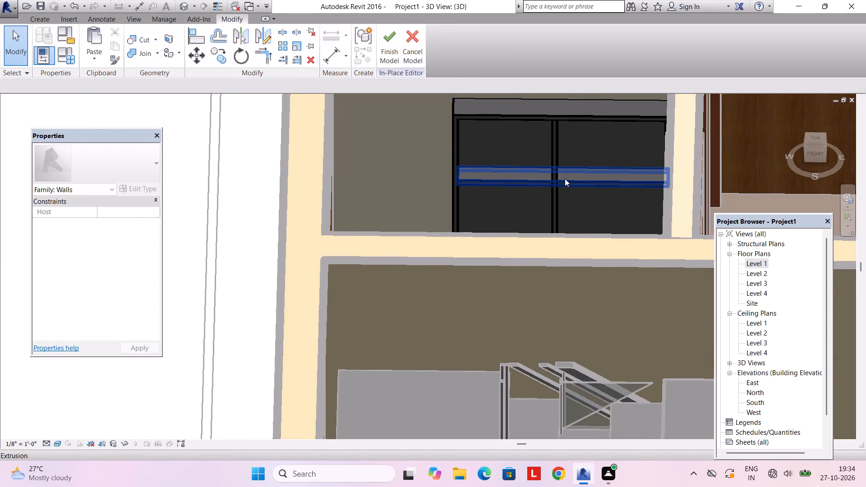
{"action": "scroll", "coordinate": [565, 179], "scroll_direction": "up", "scroll_amount": 2}
{"action": "scroll", "coordinate": [563, 170], "scroll_direction": "down", "scroll_amount": 5}
{"action": "middle_click_drag", "start_coordinate": [562, 221], "coordinate": [554, 220], "text": "shift"}
{"action": "scroll", "coordinate": [554, 211], "scroll_direction": "up", "scroll_amount": 2}
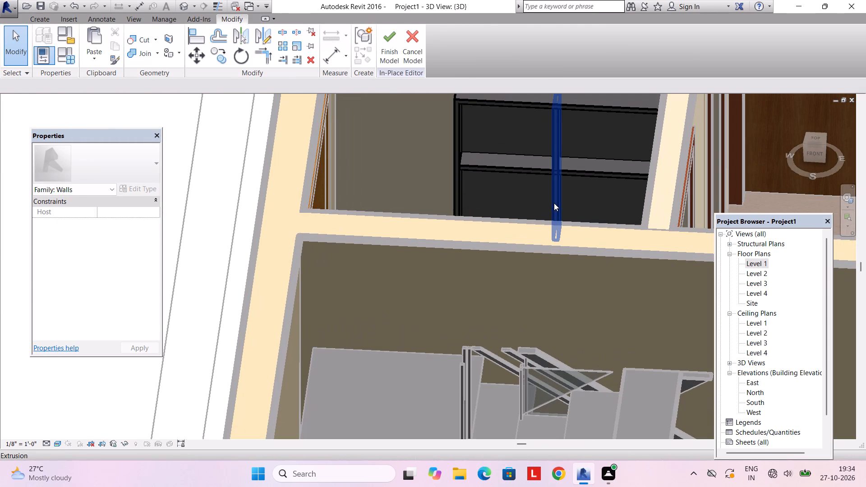
{"action": "left_click", "coordinate": [554, 203]}
{"action": "key", "text": "Right"}
{"action": "key", "text": "Right"}
{"action": "key", "text": "Escape"}
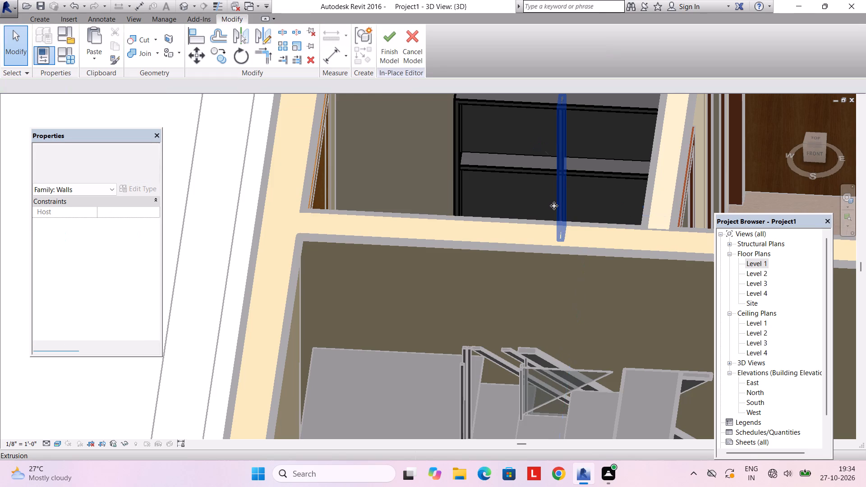
Select the outer box extrusion and assign it the material wood.
{"action": "scroll", "coordinate": [554, 206], "scroll_direction": "down", "scroll_amount": 3}
{"action": "middle_click_drag", "start_coordinate": [548, 206], "coordinate": [561, 240], "text": "shift"}
{"action": "scroll", "coordinate": [562, 219], "scroll_direction": "down", "scroll_amount": 4}
{"action": "middle_click_drag", "start_coordinate": [539, 205], "coordinate": [544, 231], "text": "shift"}
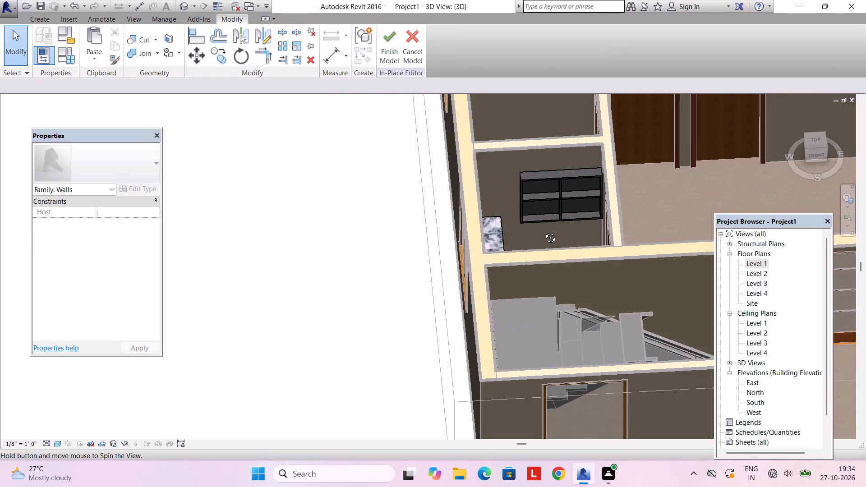
{"action": "middle_click_drag", "start_coordinate": [544, 231], "coordinate": [541, 229], "text": "shift"}
{"action": "left_click", "coordinate": [529, 169]}
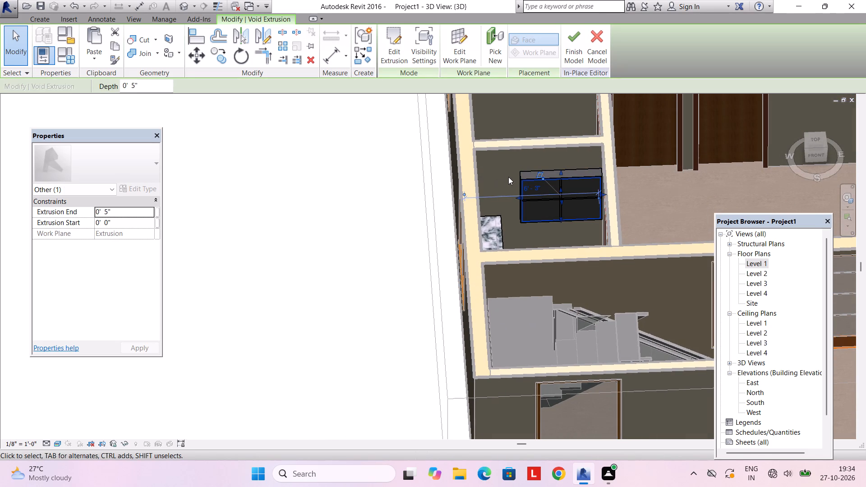
{"action": "scroll", "coordinate": [511, 175], "scroll_direction": "up", "scroll_amount": 5}
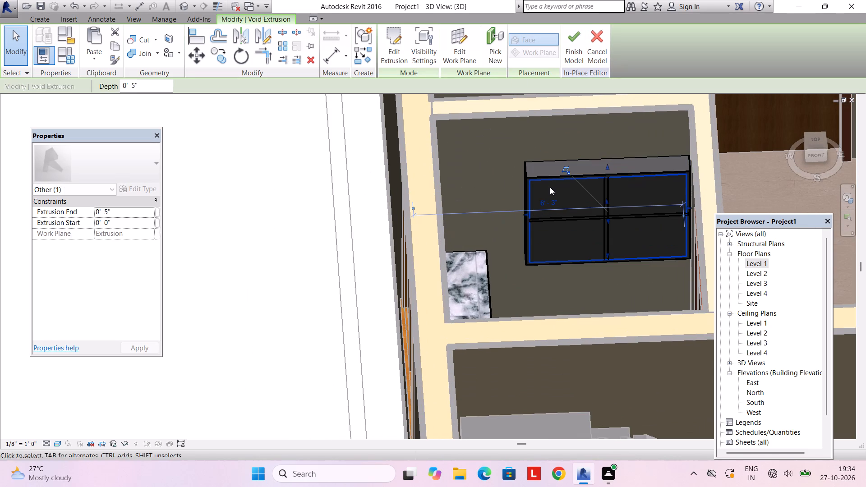
{"action": "key", "text": "Escape"}
{"action": "left_click", "coordinate": [570, 161]}
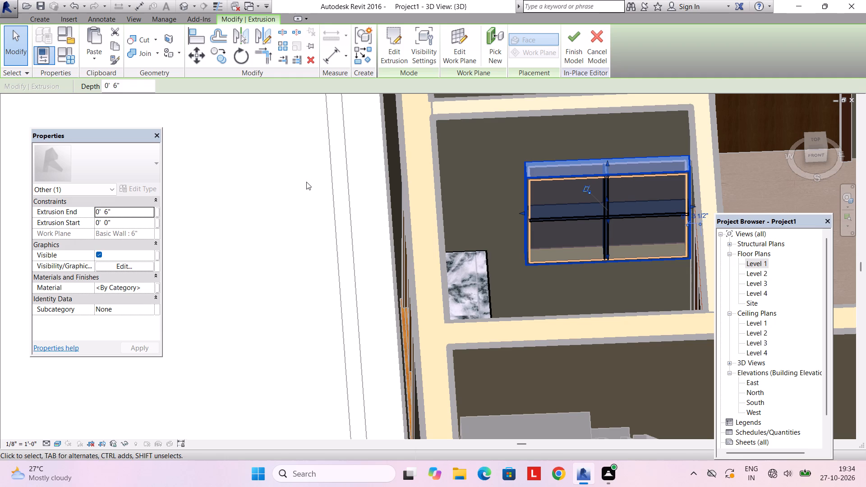
{"action": "left_click", "coordinate": [149, 267]}
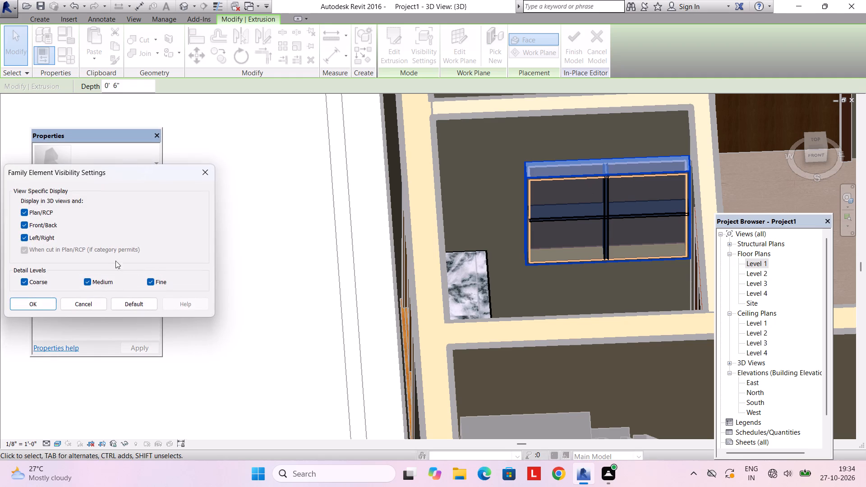
{"action": "left_click", "coordinate": [202, 175]}
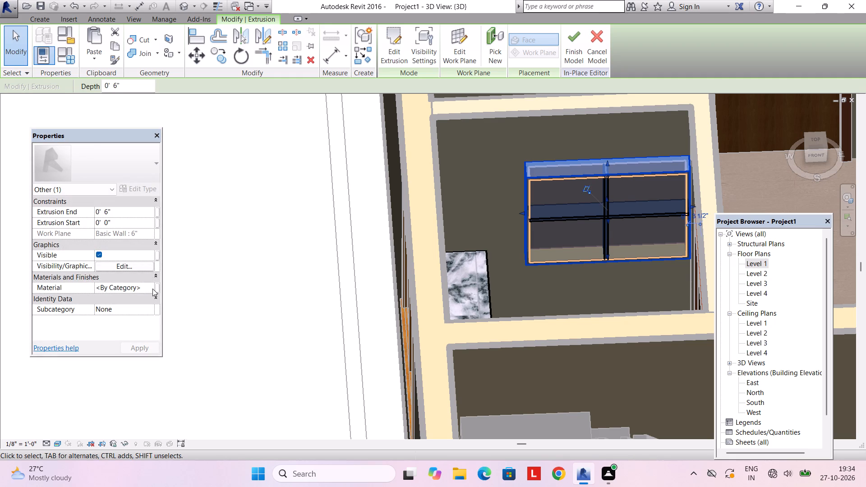
{"action": "left_click", "coordinate": [152, 285]}
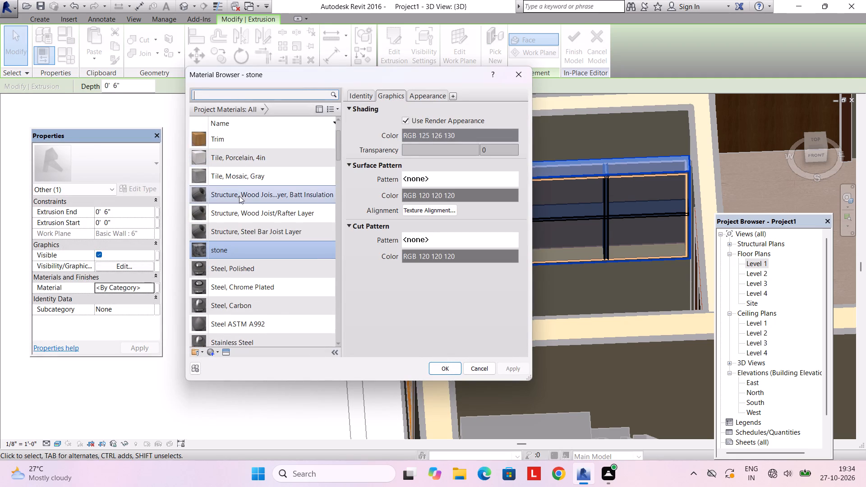
{"action": "left_click", "coordinate": [239, 96]}
{"action": "key", "text": "w"}
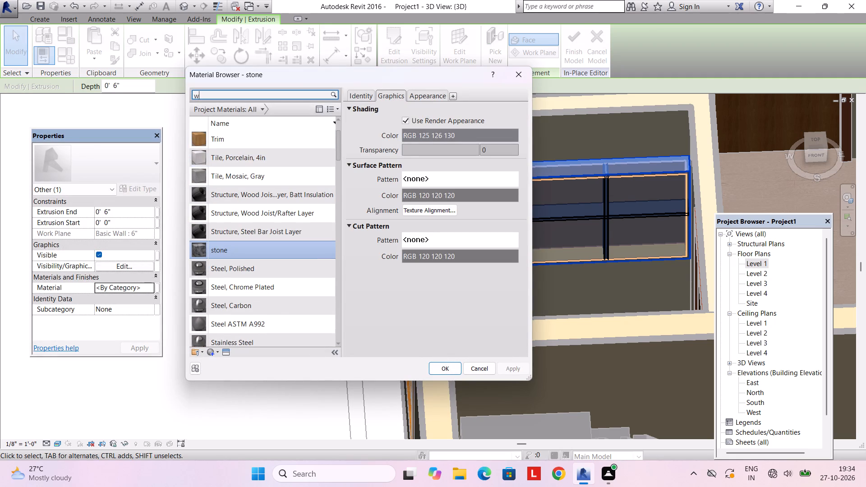
{"action": "key", "text": "o"}
{"action": "key", "text": "o"}
{"action": "left_click", "coordinate": [232, 159]}
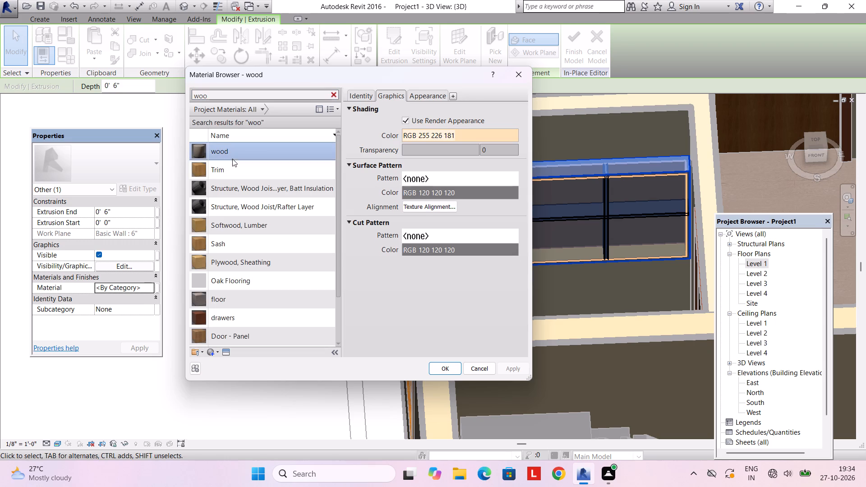
{"action": "left_click", "coordinate": [449, 367]}
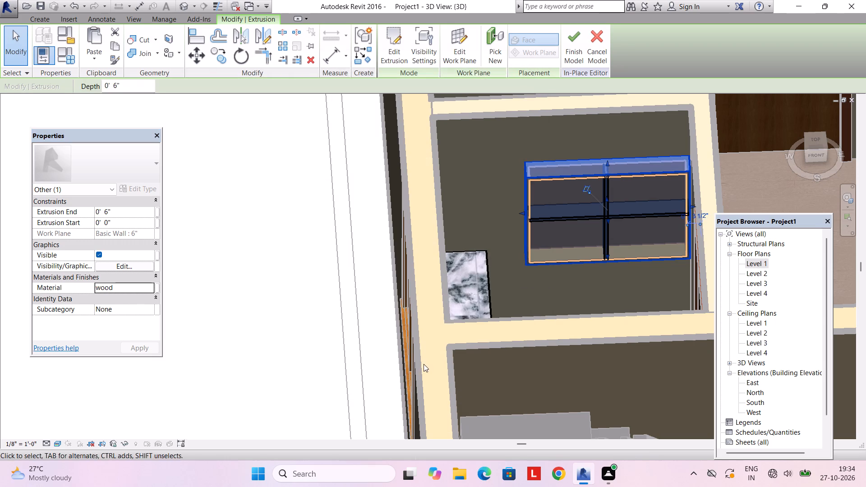
{"action": "key", "text": "Escape"}
Select the horizontal shelf and the vertical divider together and assign them the material drawers.
{"action": "scroll", "coordinate": [462, 267], "scroll_direction": "down", "scroll_amount": 2}
{"action": "scroll", "coordinate": [501, 255], "scroll_direction": "up", "scroll_amount": 5}
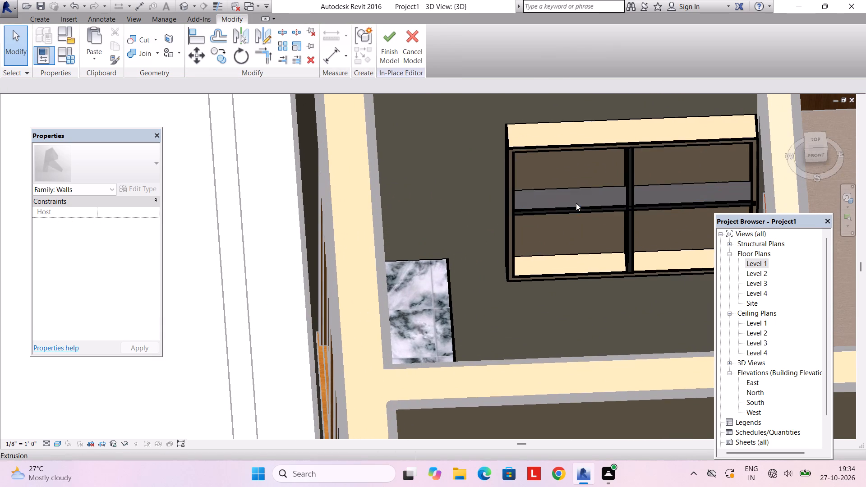
{"action": "left_click", "coordinate": [576, 203]}
{"action": "left_click", "coordinate": [572, 208]}
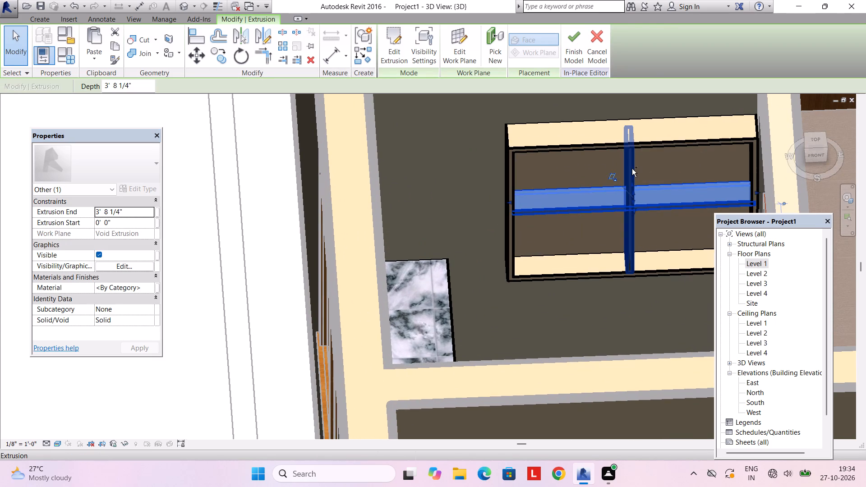
{"action": "left_click", "coordinate": [632, 169], "text": "ctrl"}
{"action": "left_click", "coordinate": [153, 285]}
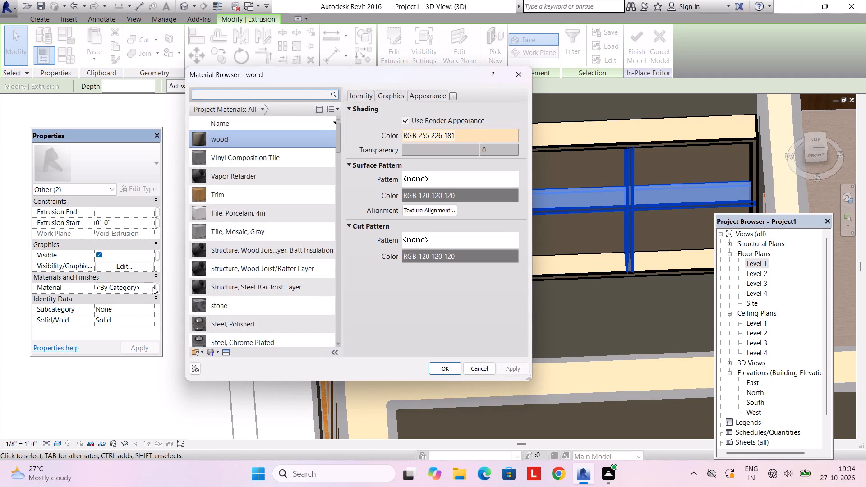
{"action": "scroll", "coordinate": [256, 191], "scroll_direction": "up", "scroll_amount": 1}
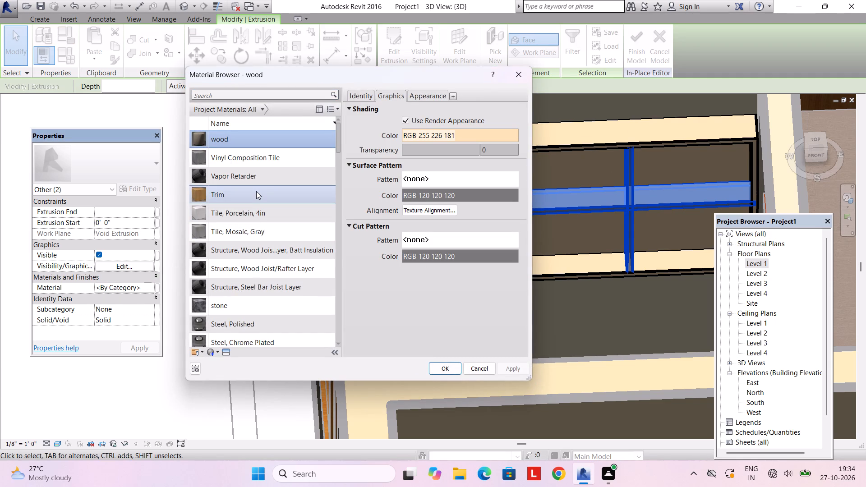
{"action": "scroll", "coordinate": [256, 191], "scroll_direction": "down", "scroll_amount": 2}
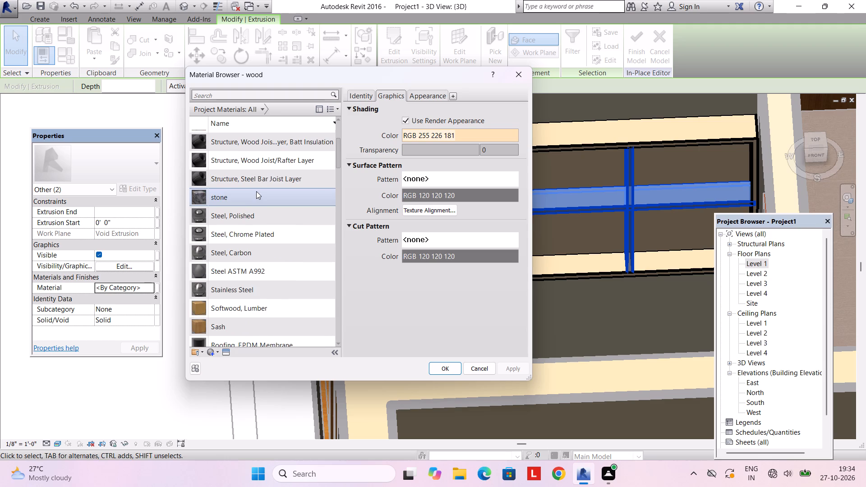
{"action": "scroll", "coordinate": [256, 191], "scroll_direction": "down", "scroll_amount": 7}
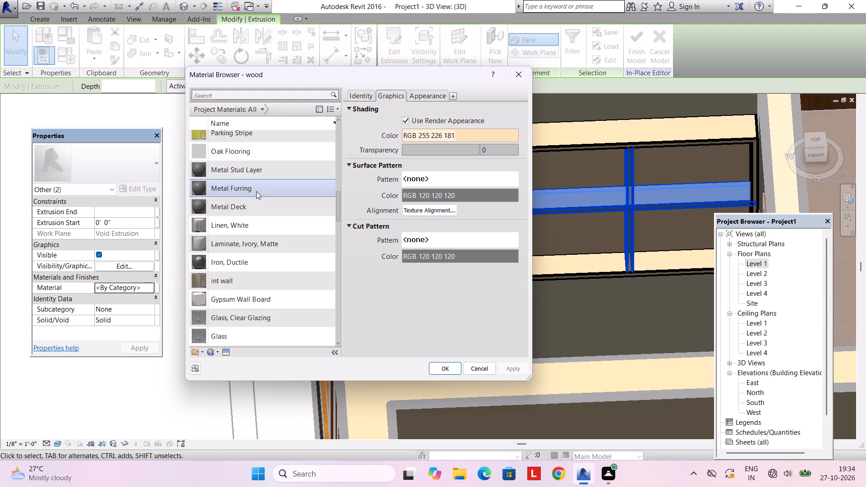
{"action": "scroll", "coordinate": [256, 191], "scroll_direction": "down", "scroll_amount": 3}
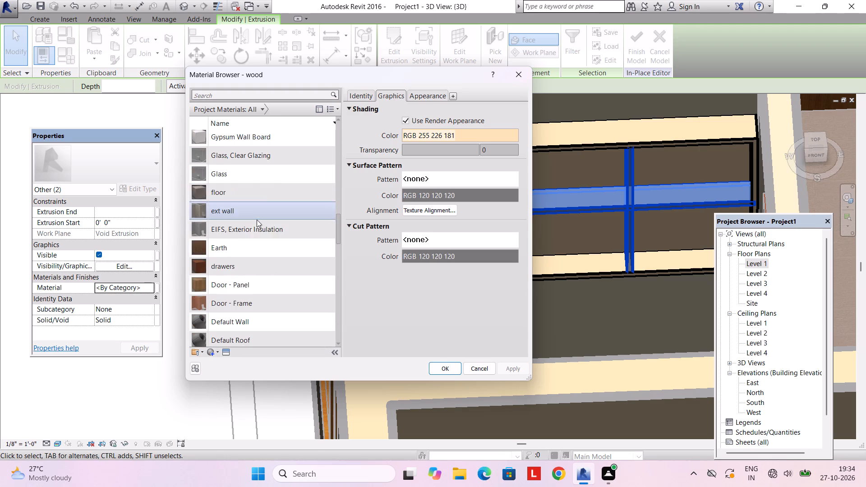
{"action": "left_click", "coordinate": [234, 263]}
{"action": "left_click", "coordinate": [441, 372]}
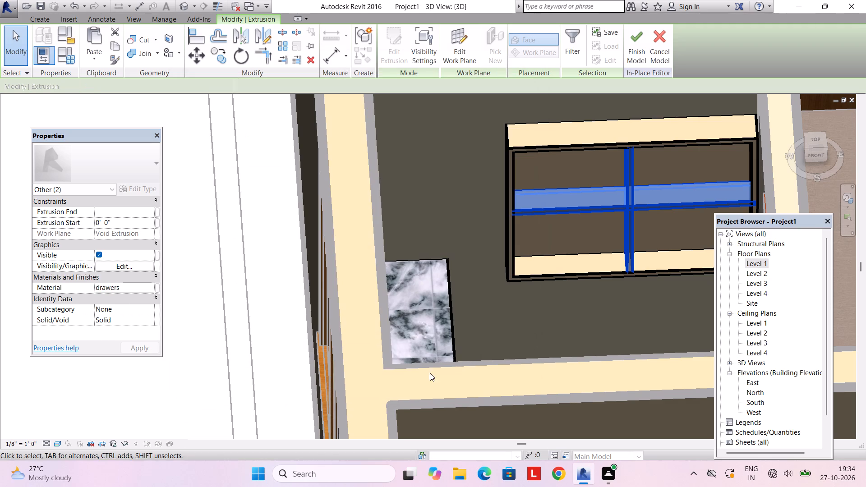
{"action": "key", "text": "Escape"}
{"action": "scroll", "coordinate": [433, 325], "scroll_direction": "down", "scroll_amount": 2}
{"action": "scroll", "coordinate": [433, 324], "scroll_direction": "up", "scroll_amount": 2}
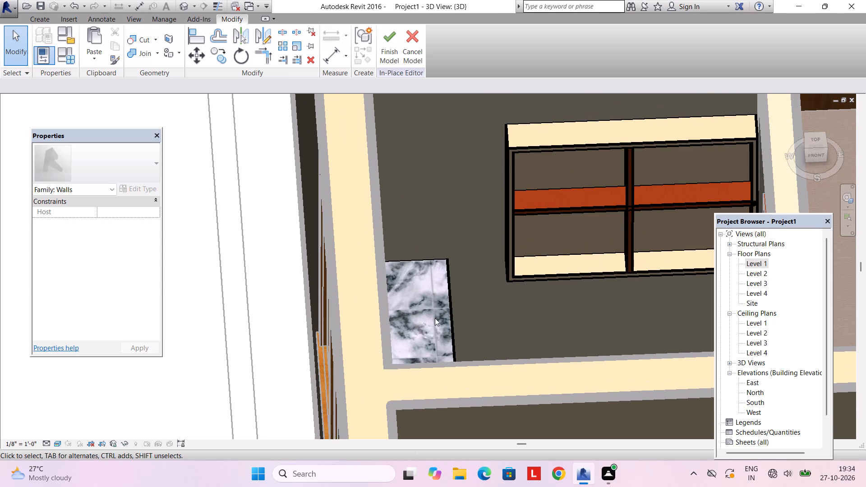
Finish the in-place cabinet model.
{"action": "middle_click_drag", "start_coordinate": [425, 308], "coordinate": [385, 277], "text": "shift"}
{"action": "left_click", "coordinate": [387, 57]}
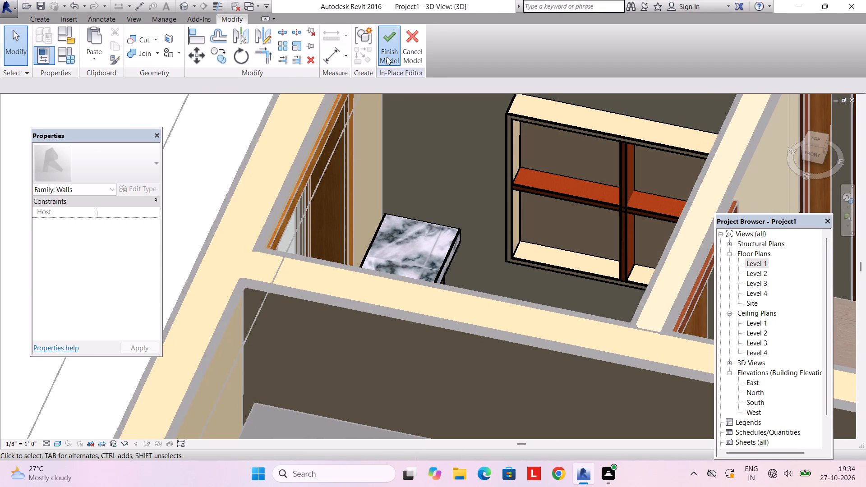
Examine the finished wall cabinet and the surrounding rooms from several angles.
{"action": "scroll", "coordinate": [429, 174], "scroll_direction": "down", "scroll_amount": 2}
{"action": "middle_click_drag", "start_coordinate": [435, 188], "coordinate": [328, 235], "text": "shift"}
{"action": "scroll", "coordinate": [340, 220], "scroll_direction": "down", "scroll_amount": 7}
{"action": "middle_click_drag", "start_coordinate": [367, 242], "coordinate": [341, 303], "text": "shift"}
{"action": "middle_click_drag", "start_coordinate": [348, 292], "coordinate": [537, 282], "text": "shift"}
{"action": "middle_click_drag", "start_coordinate": [472, 231], "coordinate": [539, 232]}
{"action": "middle_click_drag", "start_coordinate": [486, 225], "coordinate": [581, 197], "text": "shift"}
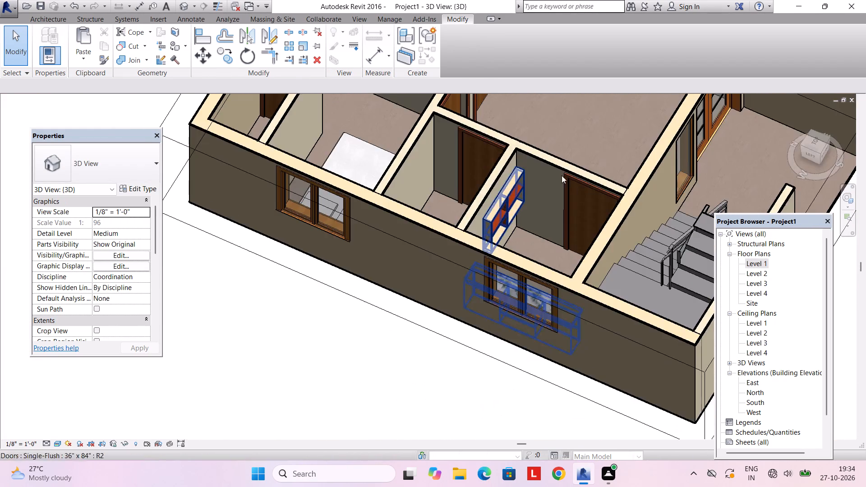
{"action": "middle_click_drag", "start_coordinate": [463, 150], "coordinate": [374, 308]}
{"action": "middle_click_drag", "start_coordinate": [426, 283], "coordinate": [486, 164], "text": "shift"}
{"action": "middle_click_drag", "start_coordinate": [444, 220], "coordinate": [422, 262]}
{"action": "middle_click_drag", "start_coordinate": [406, 277], "coordinate": [383, 325], "text": "shift"}
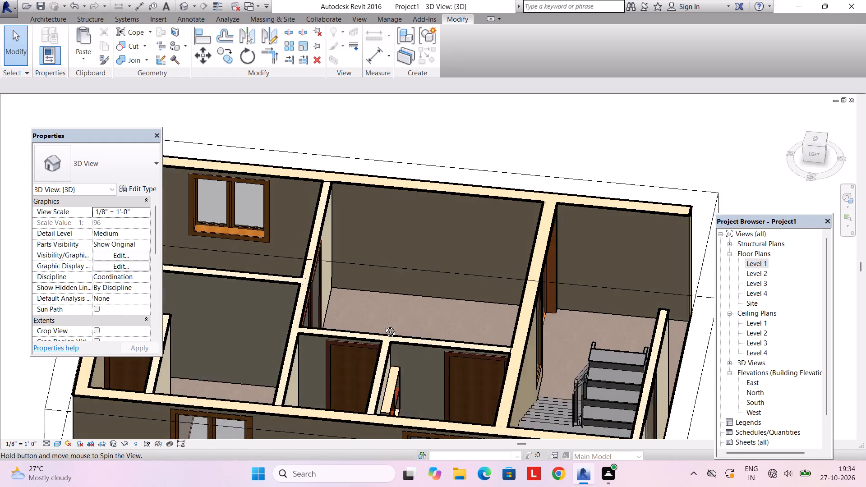
{"action": "middle_click_drag", "start_coordinate": [383, 325], "coordinate": [402, 343], "text": "shift"}
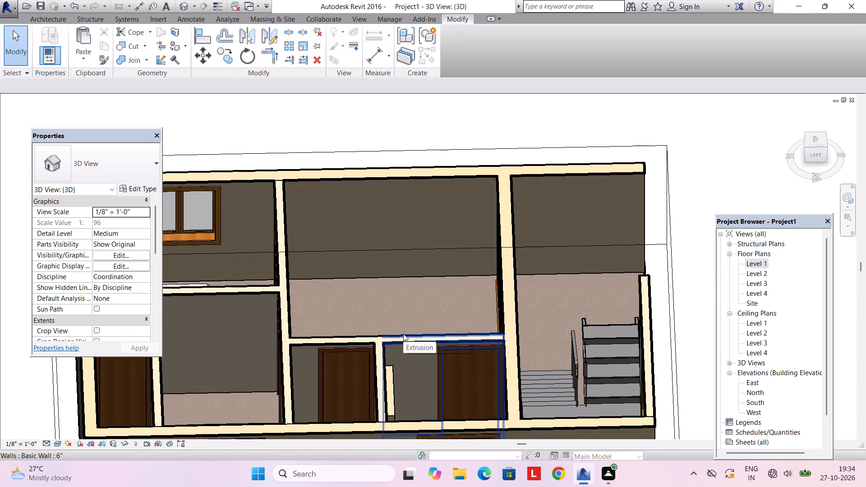
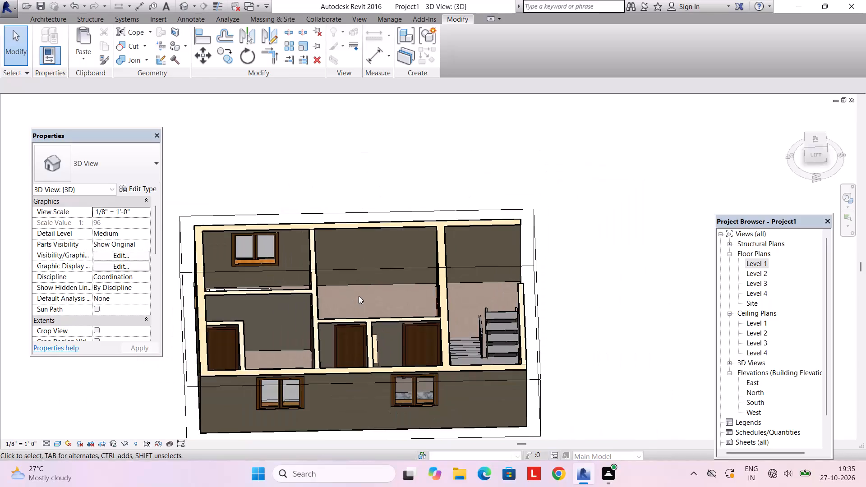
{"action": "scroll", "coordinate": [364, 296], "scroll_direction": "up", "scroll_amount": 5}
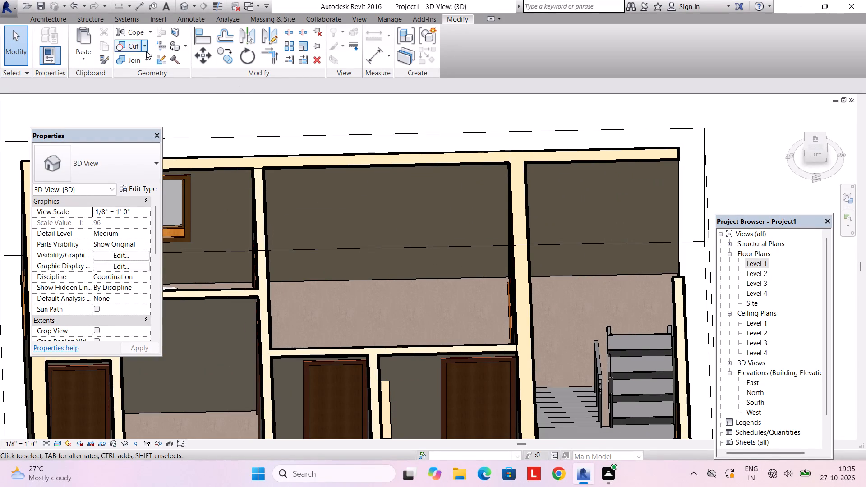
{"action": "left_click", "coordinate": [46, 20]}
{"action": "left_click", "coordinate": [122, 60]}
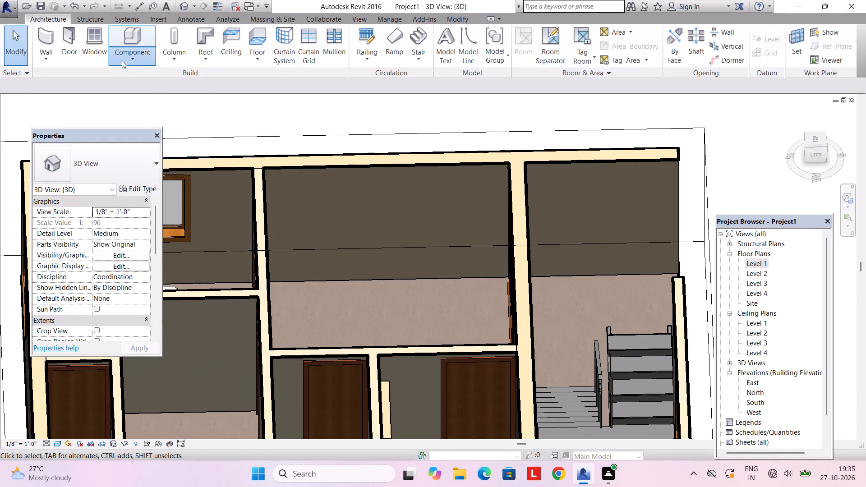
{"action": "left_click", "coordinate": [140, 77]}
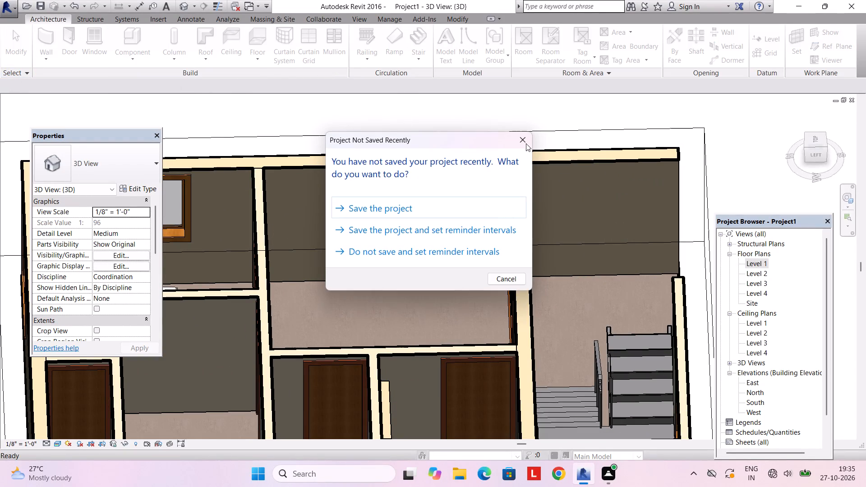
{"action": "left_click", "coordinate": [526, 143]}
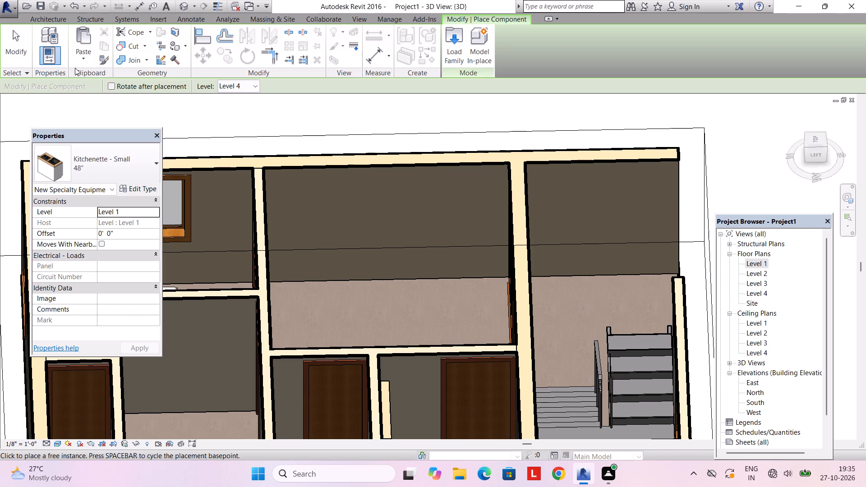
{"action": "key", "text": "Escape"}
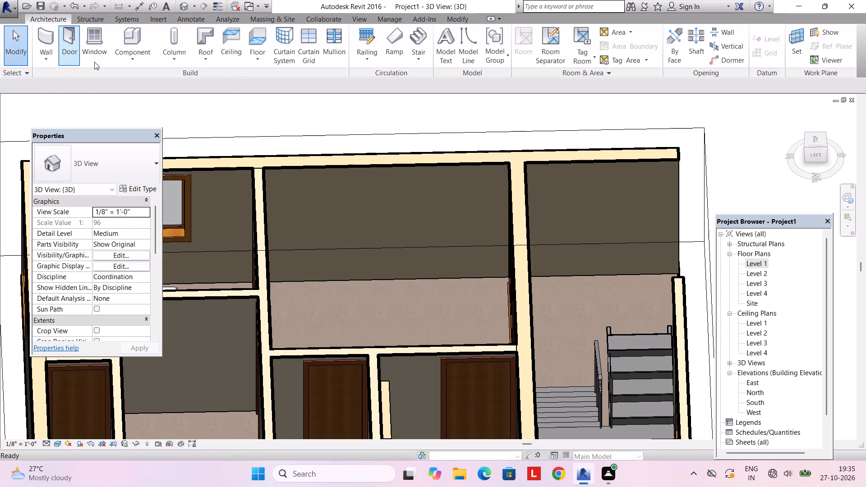
Start a new in-place model in the Walls family category, accepting the suggested name.
{"action": "left_click", "coordinate": [131, 60]}
{"action": "left_click", "coordinate": [145, 108]}
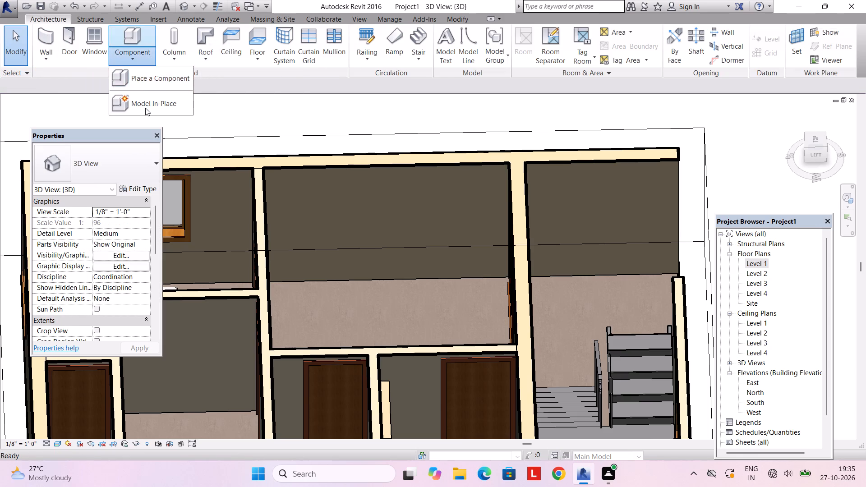
{"action": "scroll", "coordinate": [384, 247], "scroll_direction": "down", "scroll_amount": 13}
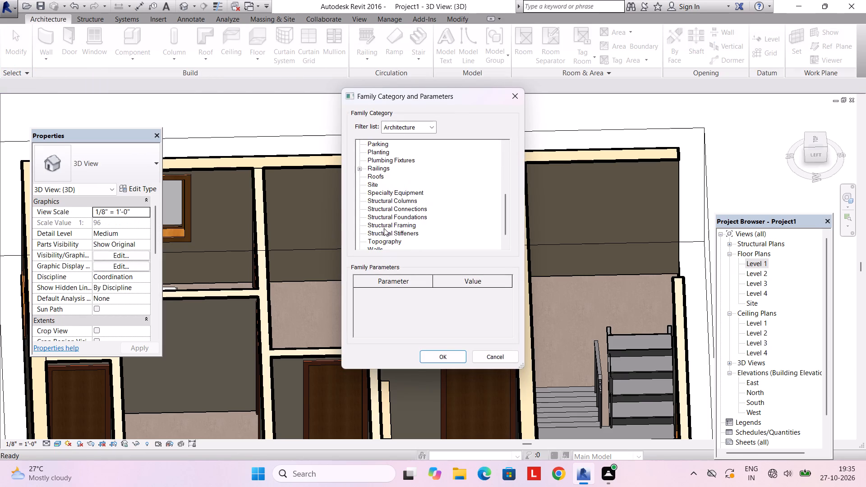
{"action": "scroll", "coordinate": [384, 228], "scroll_direction": "down", "scroll_amount": 11}
{"action": "left_click", "coordinate": [381, 231]}
{"action": "left_click", "coordinate": [456, 360]}
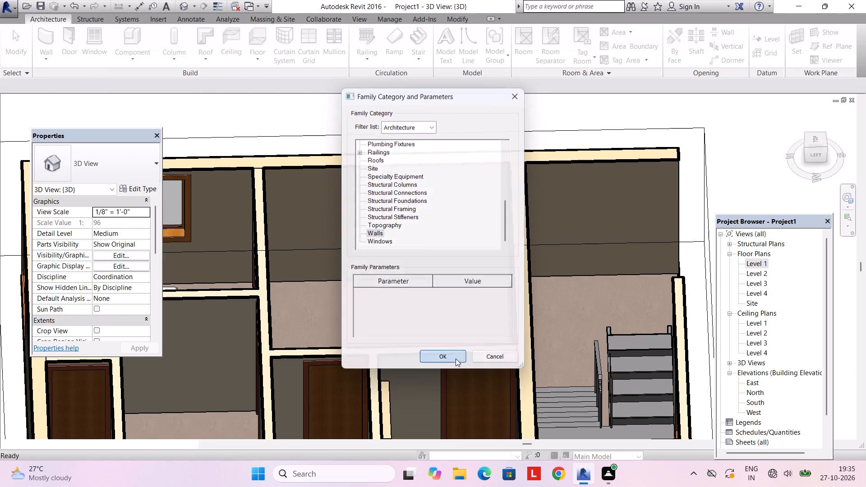
{"action": "left_click", "coordinate": [424, 258]}
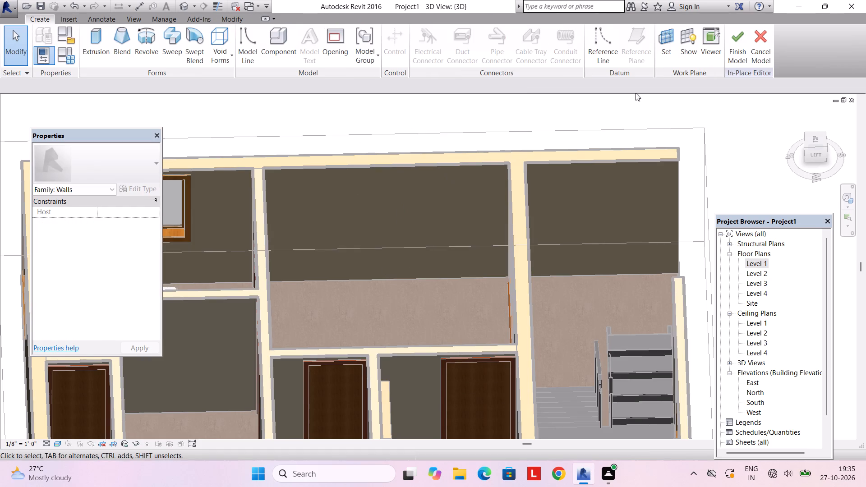
On the middle room's 9" back wall face as work plane, sketch an extrusion rectangle about 11' 6 1/2" wide by 7' 2 3/4" high.
{"action": "left_click", "coordinate": [673, 53]}
{"action": "left_click", "coordinate": [358, 249]}
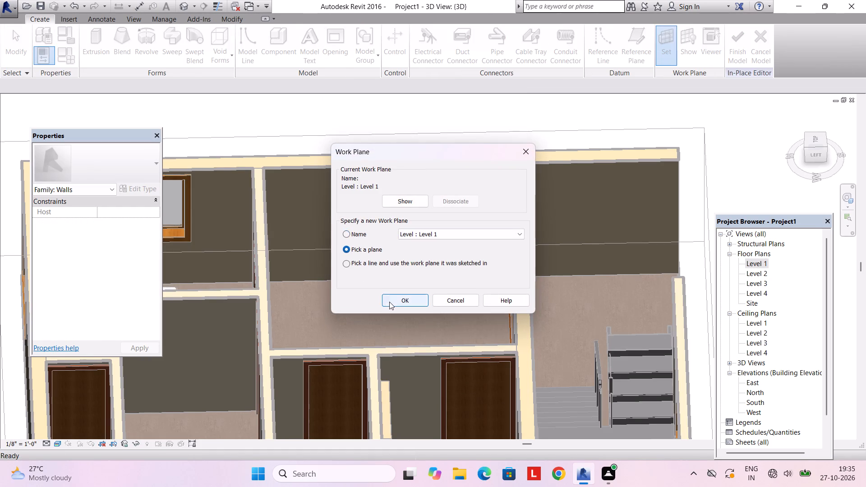
{"action": "left_click", "coordinate": [393, 302]}
{"action": "left_click", "coordinate": [363, 166]}
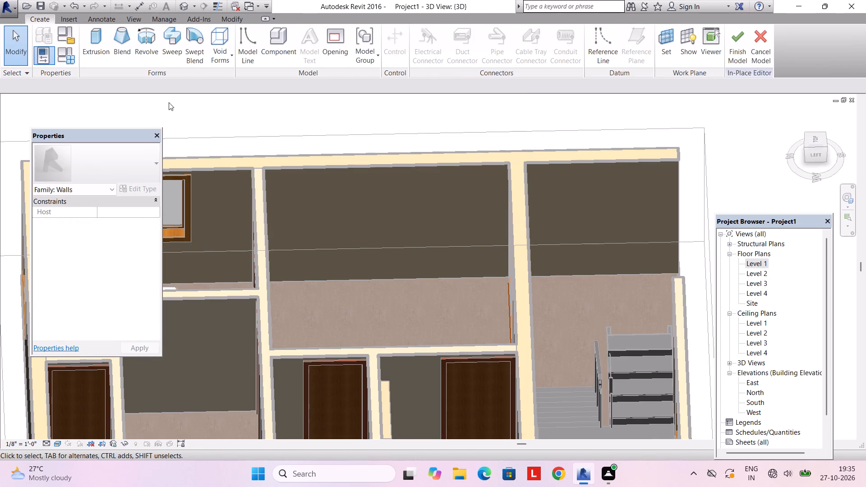
{"action": "left_click", "coordinate": [92, 41]}
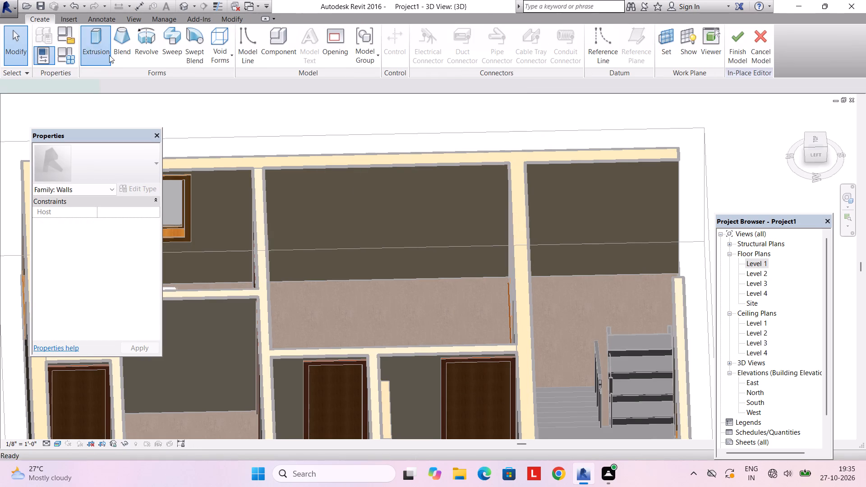
{"action": "scroll", "coordinate": [348, 195], "scroll_direction": "up", "scroll_amount": 2}
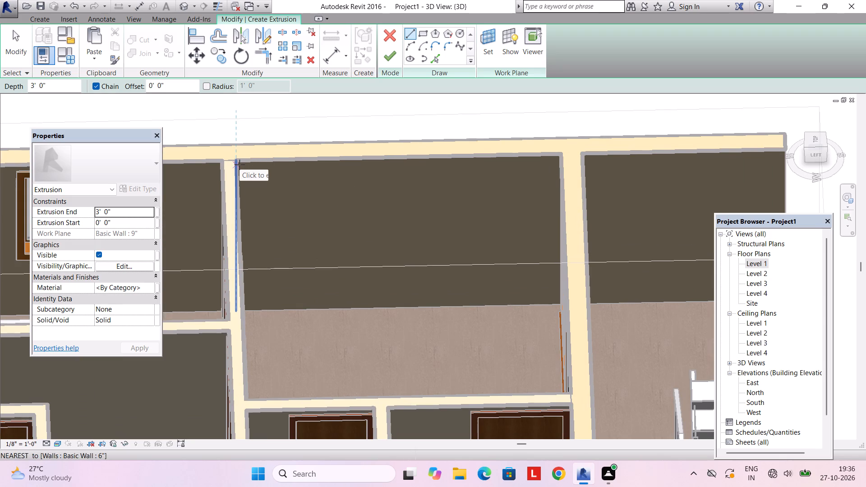
{"action": "left_click", "coordinate": [240, 165]}
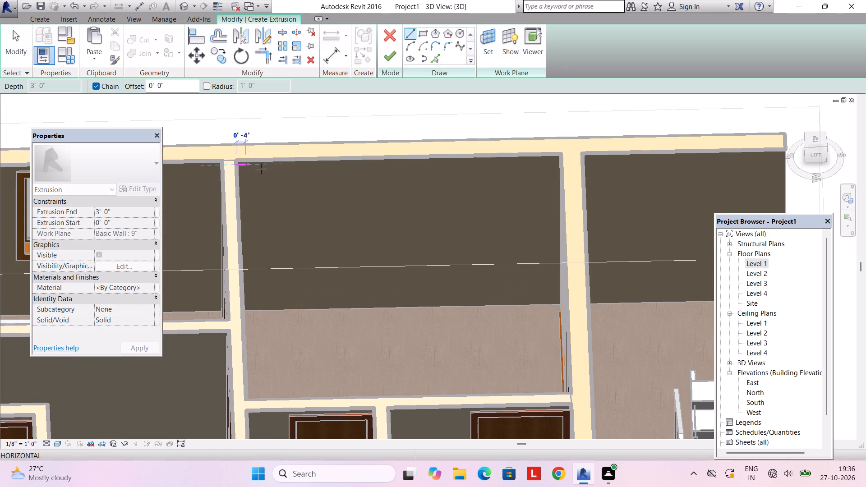
{"action": "left_click", "coordinate": [424, 37]}
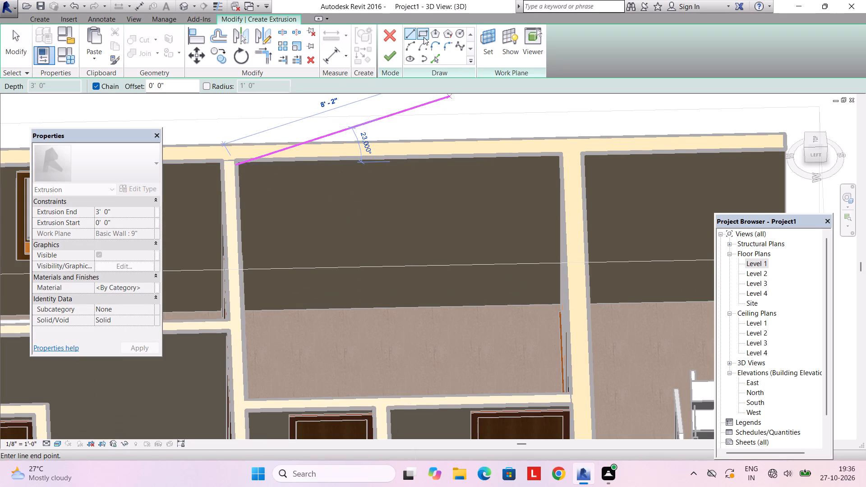
{"action": "middle_click_drag", "start_coordinate": [256, 217], "coordinate": [232, 209]}
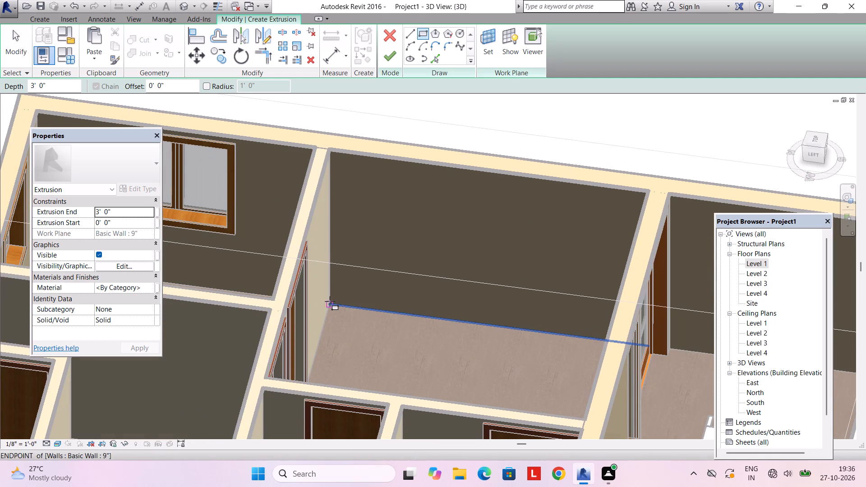
{"action": "left_click", "coordinate": [331, 299]}
{"action": "middle_click_drag", "start_coordinate": [437, 212], "coordinate": [463, 211]}
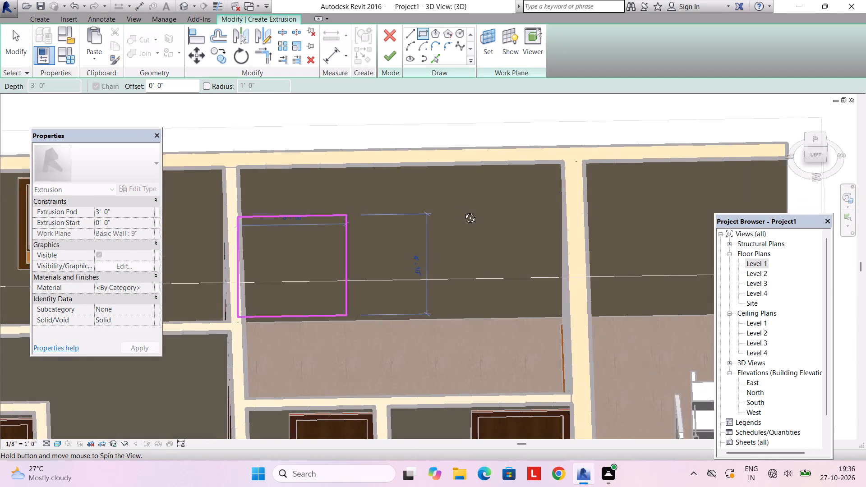
{"action": "middle_click_drag", "start_coordinate": [463, 211], "coordinate": [474, 211]}
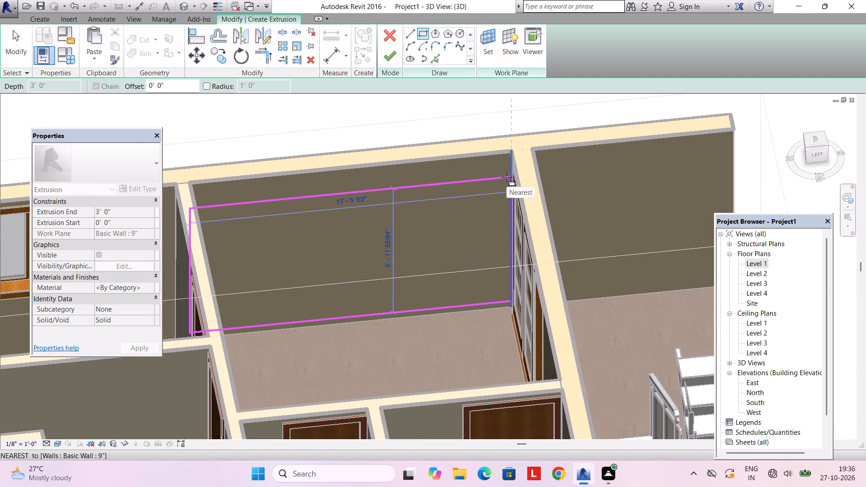
{"action": "left_click", "coordinate": [510, 150]}
Set the extrusion end to 1" and finish the wall panel extrusion.
{"action": "scroll", "coordinate": [395, 199], "scroll_direction": "up", "scroll_amount": 2}
{"action": "middle_click_drag", "start_coordinate": [390, 191], "coordinate": [357, 178]}
{"action": "middle_click_drag", "start_coordinate": [357, 170], "coordinate": [358, 126], "text": "shift"}
{"action": "scroll", "coordinate": [360, 125], "scroll_direction": "up", "scroll_amount": 3}
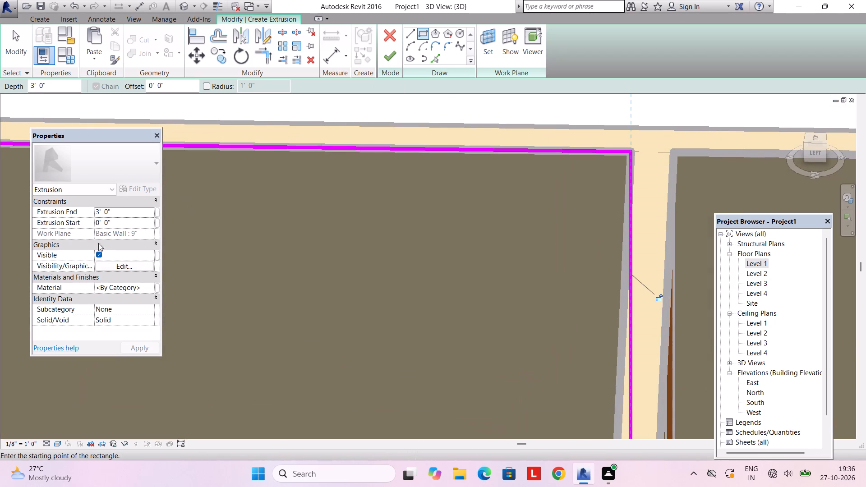
{"action": "left_click", "coordinate": [118, 214]}
{"action": "left_click_drag", "start_coordinate": [118, 214], "coordinate": [82, 214]}
{"action": "type", "text": "1\""}
{"action": "key", "text": "Return"}
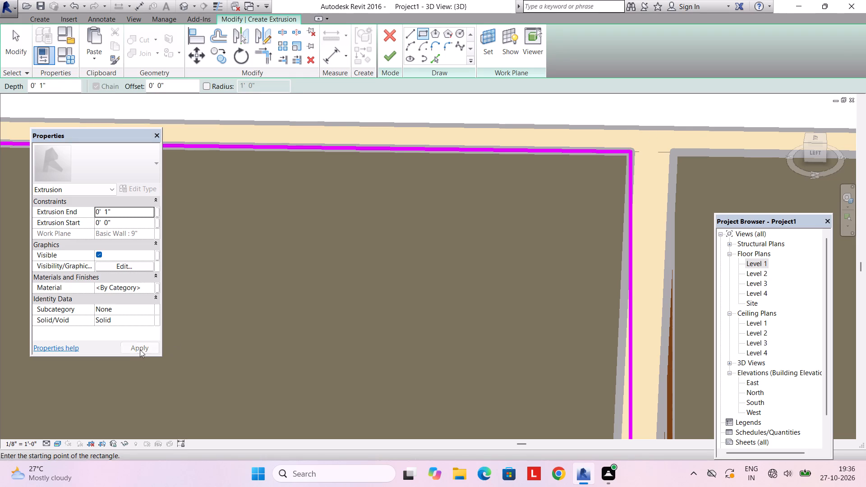
{"action": "left_click", "coordinate": [139, 349]}
{"action": "left_click", "coordinate": [384, 67]}
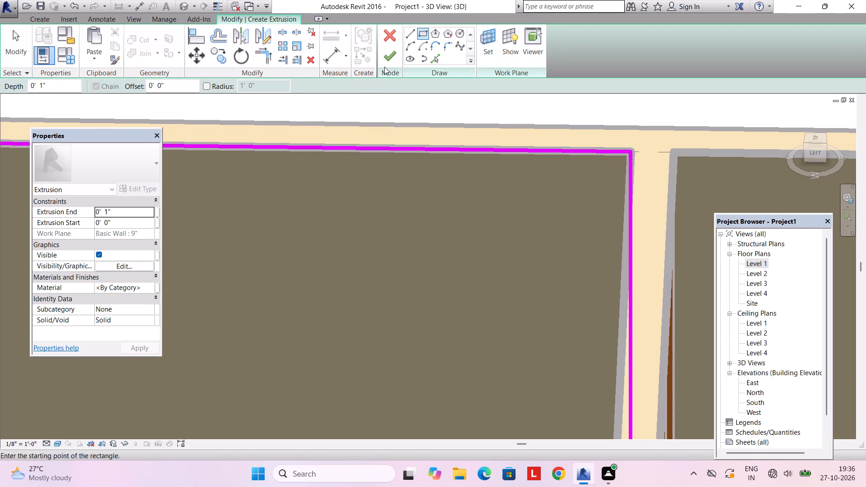
{"action": "left_click", "coordinate": [385, 66]}
{"action": "left_click", "coordinate": [391, 61]}
{"action": "key", "text": "Escape"}
Nudge the panel's end edge slightly inward at the partition wall with the glazed door.
{"action": "scroll", "coordinate": [352, 174], "scroll_direction": "down", "scroll_amount": 4}
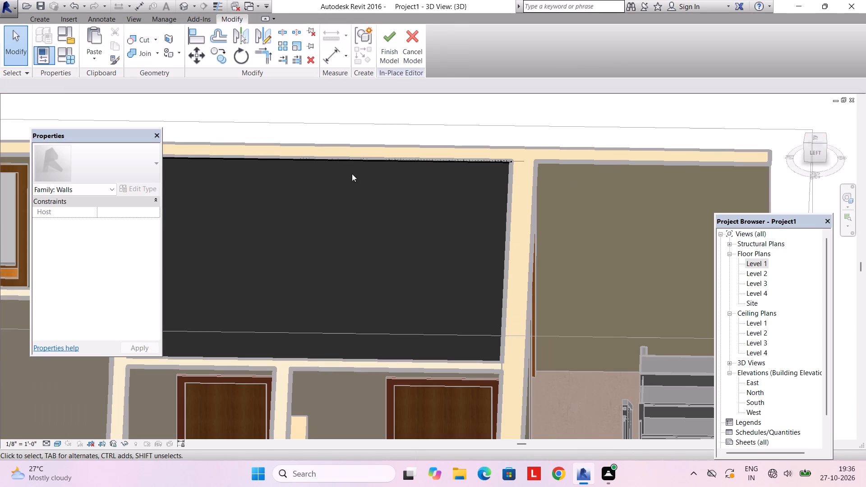
{"action": "scroll", "coordinate": [351, 174], "scroll_direction": "up", "scroll_amount": 1}
{"action": "middle_click_drag", "start_coordinate": [342, 177], "coordinate": [372, 223], "text": "shift"}
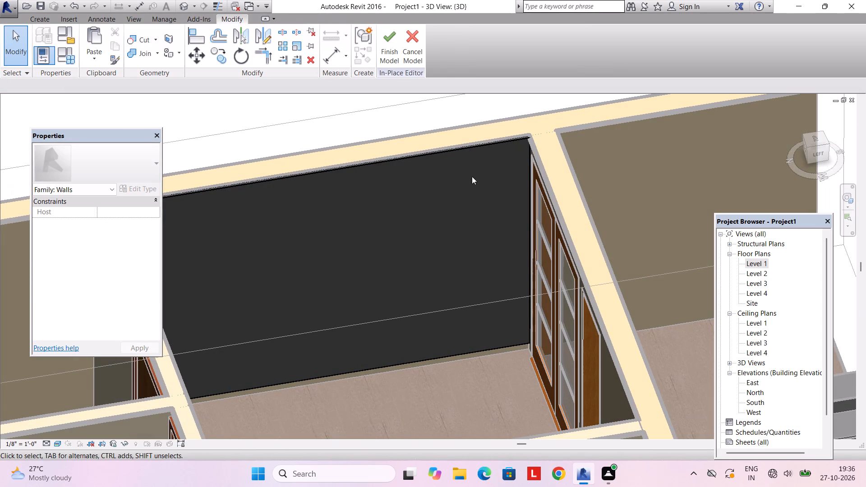
{"action": "left_click", "coordinate": [487, 152]}
{"action": "left_click", "coordinate": [489, 147]}
{"action": "scroll", "coordinate": [515, 182], "scroll_direction": "up", "scroll_amount": 3}
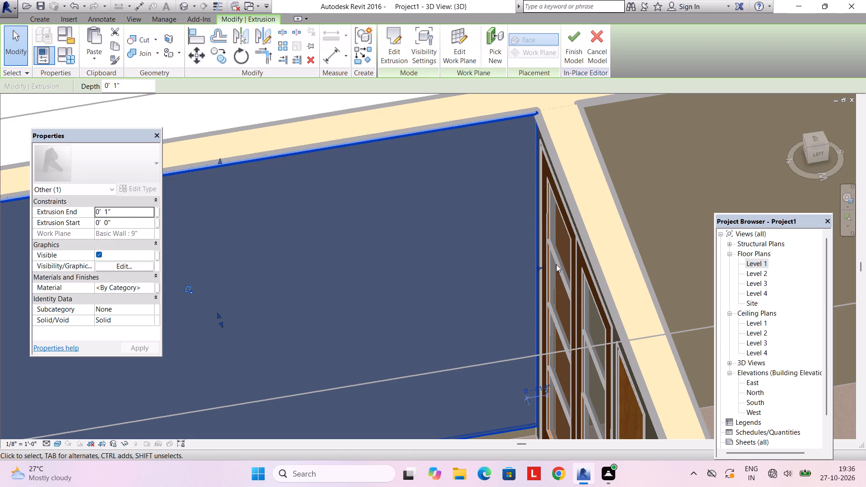
{"action": "left_click_drag", "start_coordinate": [541, 267], "coordinate": [534, 268]}
{"action": "scroll", "coordinate": [475, 257], "scroll_direction": "down", "scroll_amount": 9}
{"action": "middle_click_drag", "start_coordinate": [336, 270], "coordinate": [281, 273], "text": "shift"}
{"action": "scroll", "coordinate": [304, 248], "scroll_direction": "up", "scroll_amount": 3}
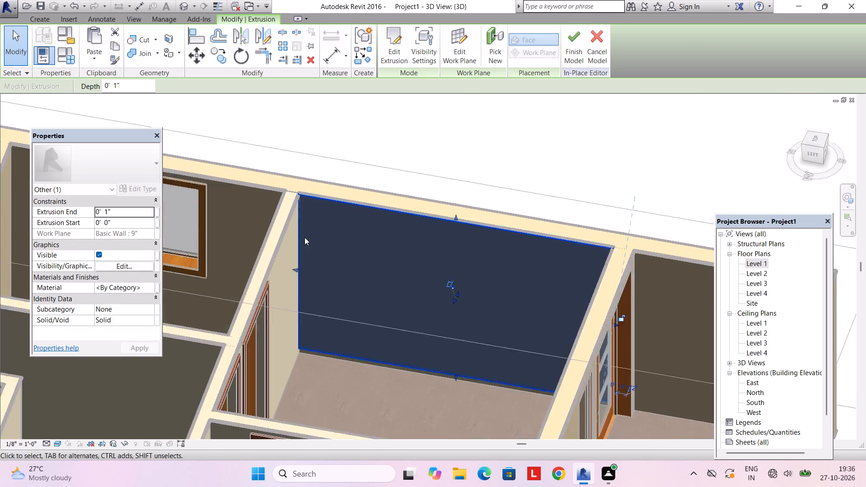
{"action": "scroll", "coordinate": [304, 237], "scroll_direction": "up", "scroll_amount": 7}
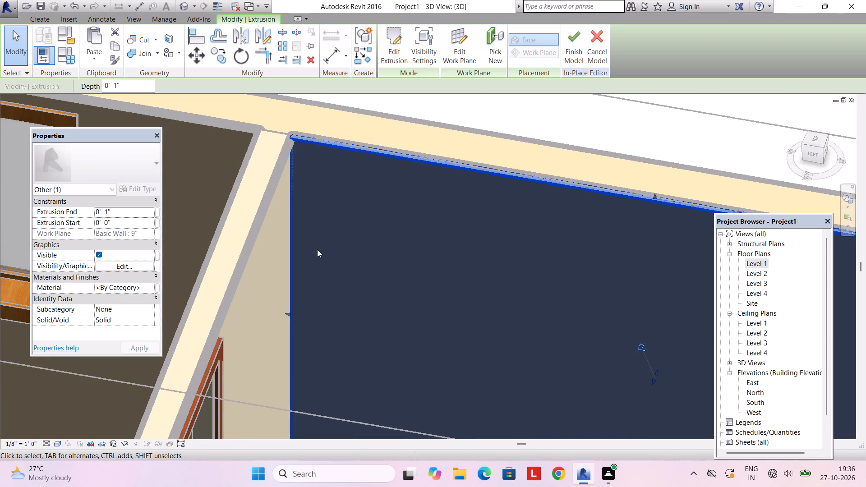
{"action": "key", "text": "Escape"}
Select the wall panel extrusion and assign it the material wood.
{"action": "scroll", "coordinate": [320, 235], "scroll_direction": "down", "scroll_amount": 3}
{"action": "scroll", "coordinate": [324, 234], "scroll_direction": "up", "scroll_amount": 1}
{"action": "middle_click_drag", "start_coordinate": [325, 232], "coordinate": [333, 221], "text": "shift"}
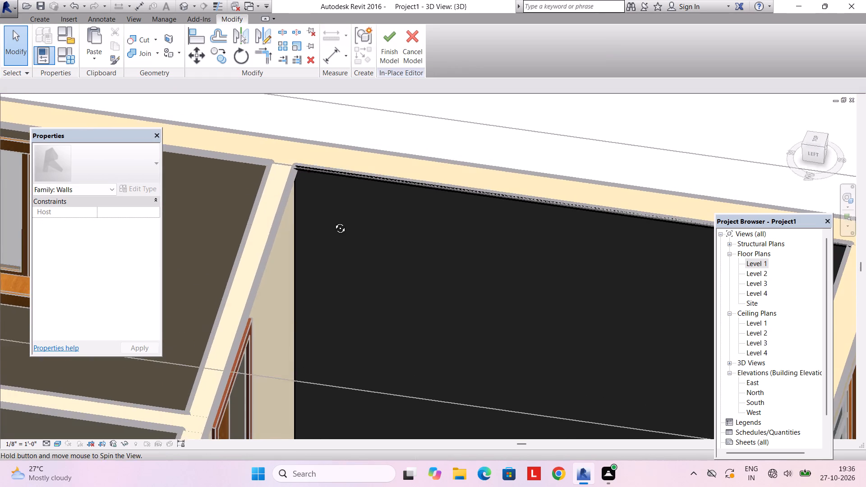
{"action": "middle_click_drag", "start_coordinate": [333, 221], "coordinate": [345, 197], "text": "shift"}
{"action": "scroll", "coordinate": [345, 194], "scroll_direction": "down", "scroll_amount": 4}
{"action": "middle_click_drag", "start_coordinate": [345, 206], "coordinate": [351, 223]}
{"action": "left_click", "coordinate": [371, 199]}
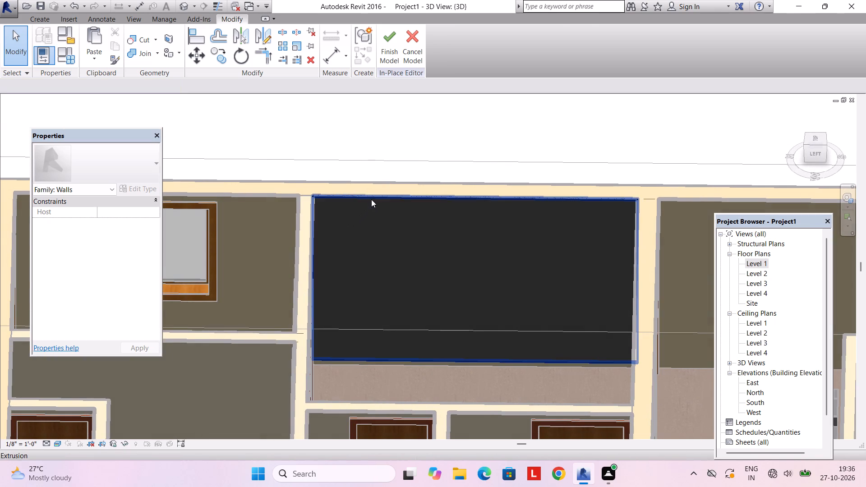
{"action": "left_click", "coordinate": [149, 284]}
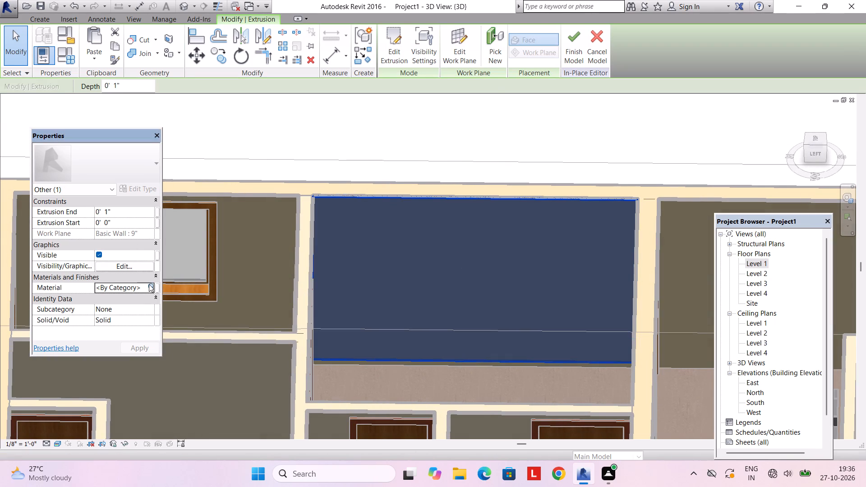
{"action": "scroll", "coordinate": [214, 165], "scroll_direction": "up", "scroll_amount": 2}
{"action": "left_click", "coordinate": [253, 96]}
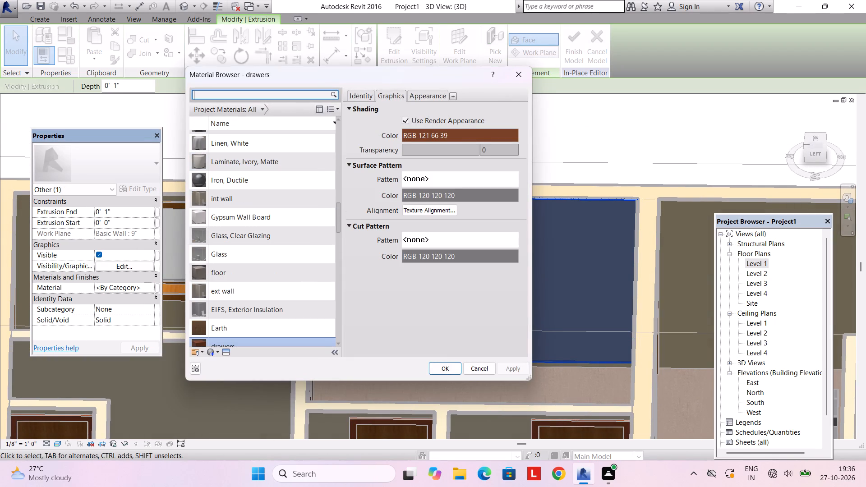
{"action": "type", "text": "wood"}
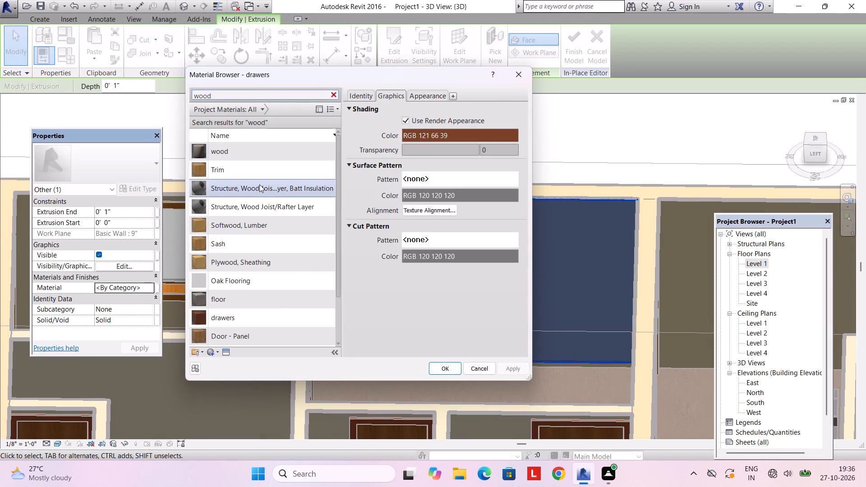
{"action": "double_click", "coordinate": [240, 153]}
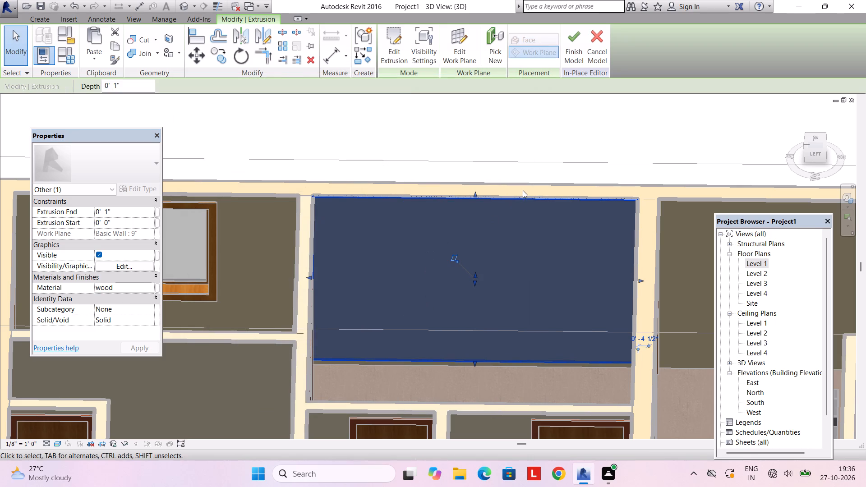
{"action": "key", "text": "Escape"}
Edit the wood wall panel's extrusion sketch and move its bottom edge down to the floor.
{"action": "scroll", "coordinate": [475, 253], "scroll_direction": "down", "scroll_amount": 3}
{"action": "scroll", "coordinate": [475, 254], "scroll_direction": "up", "scroll_amount": 2}
{"action": "middle_click_drag", "start_coordinate": [459, 265], "coordinate": [480, 303], "text": "shift"}
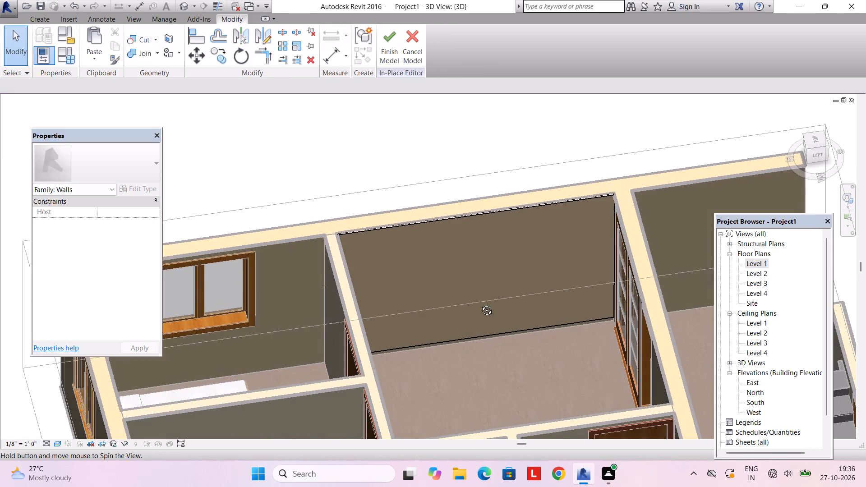
{"action": "middle_click_drag", "start_coordinate": [480, 303], "coordinate": [406, 262], "text": "shift"}
{"action": "scroll", "coordinate": [413, 291], "scroll_direction": "up", "scroll_amount": 2}
{"action": "middle_click_drag", "start_coordinate": [411, 298], "coordinate": [427, 315], "text": "shift"}
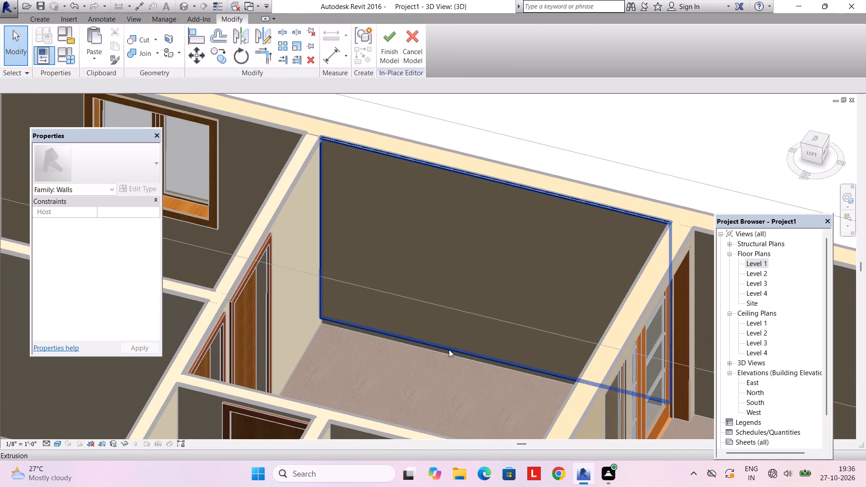
{"action": "left_click", "coordinate": [449, 349]}
{"action": "left_click", "coordinate": [396, 62]}
{"action": "middle_click_drag", "start_coordinate": [396, 207], "coordinate": [415, 242]}
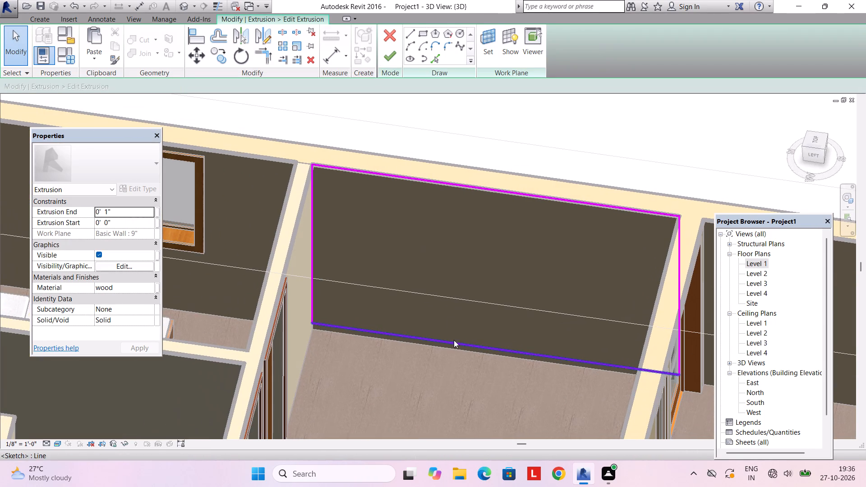
{"action": "left_click", "coordinate": [456, 340]}
{"action": "middle_click_drag", "start_coordinate": [459, 353], "coordinate": [492, 358], "text": "shift"}
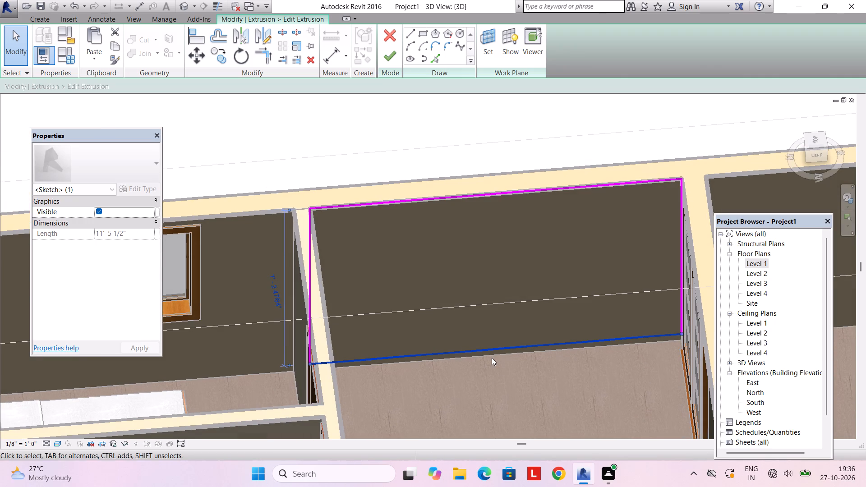
{"action": "key", "text": "Down"}
{"action": "key", "text": "Down"}
{"action": "key", "text": "Down"}
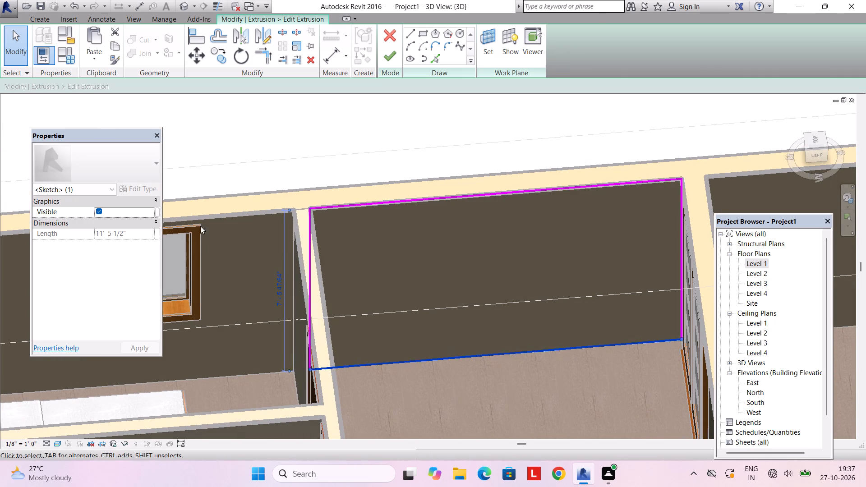
{"action": "left_click", "coordinate": [379, 53]}
{"action": "left_click", "coordinate": [382, 55]}
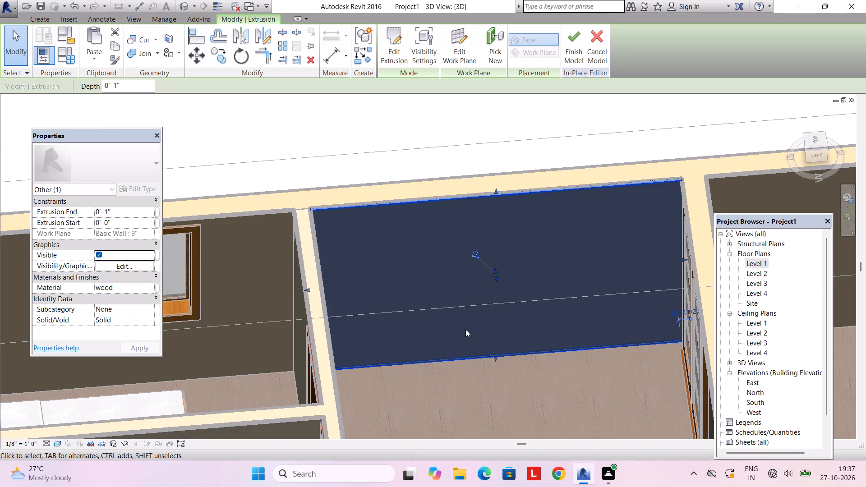
{"action": "left_click", "coordinate": [493, 358]}
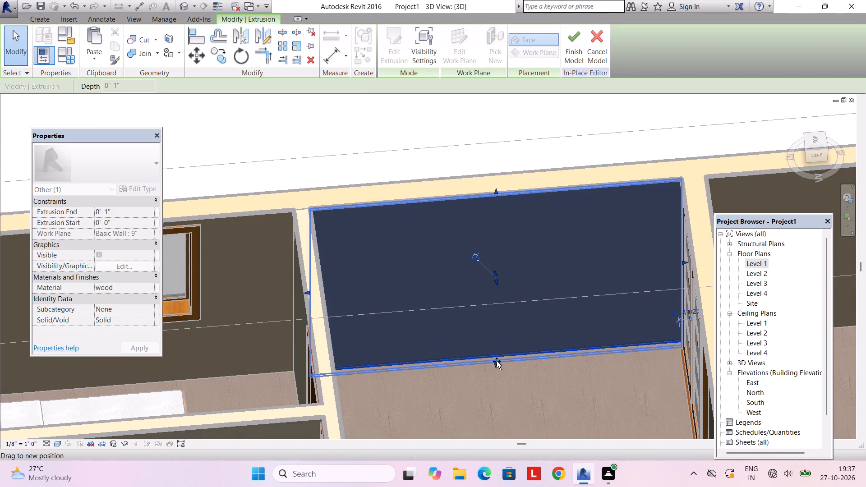
{"action": "key", "text": "Escape"}
Examine how the wood panel fits the middle room's back wall from several angles.
{"action": "scroll", "coordinate": [438, 339], "scroll_direction": "down", "scroll_amount": 3}
{"action": "middle_click_drag", "start_coordinate": [436, 339], "coordinate": [381, 279], "text": "shift"}
{"action": "scroll", "coordinate": [387, 266], "scroll_direction": "down", "scroll_amount": 3}
{"action": "middle_click_drag", "start_coordinate": [387, 266], "coordinate": [416, 237], "text": "shift"}
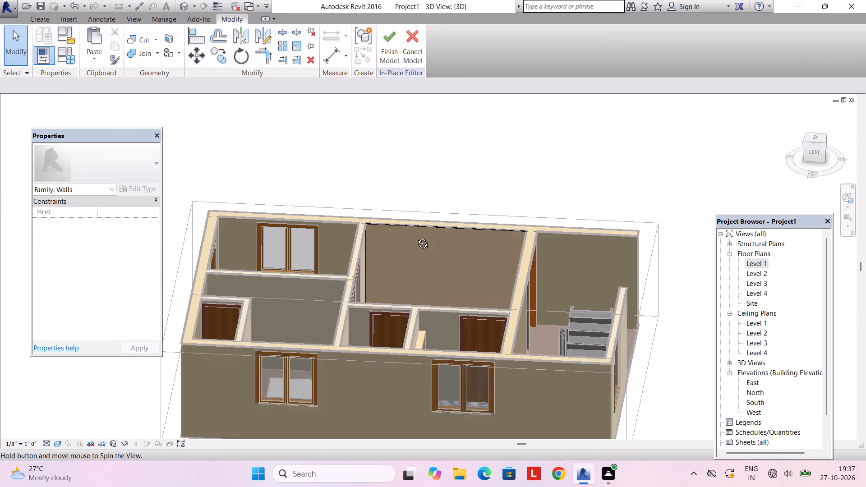
{"action": "middle_click_drag", "start_coordinate": [416, 237], "coordinate": [412, 274], "text": "shift"}
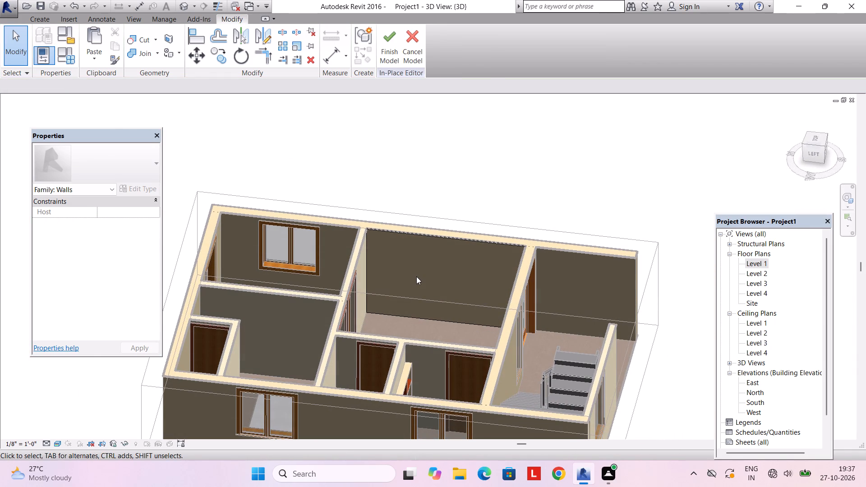
{"action": "middle_click_drag", "start_coordinate": [381, 264], "coordinate": [404, 286], "text": "shift"}
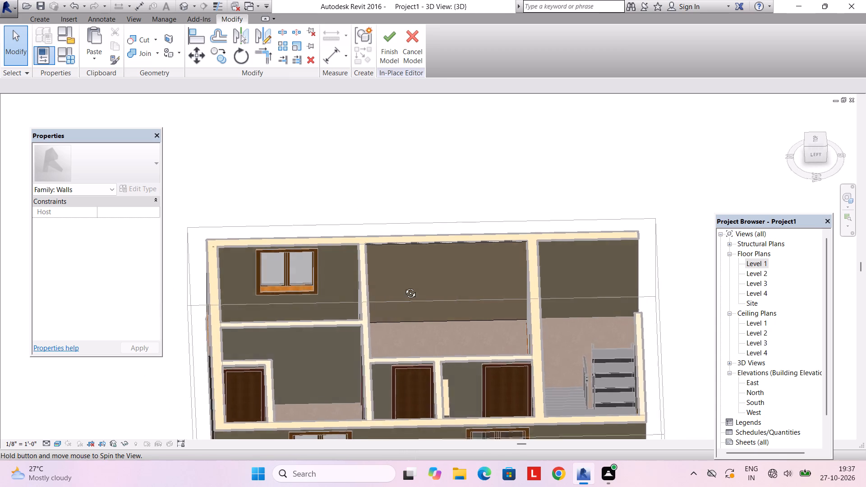
{"action": "middle_click_drag", "start_coordinate": [404, 286], "coordinate": [377, 349], "text": "shift"}
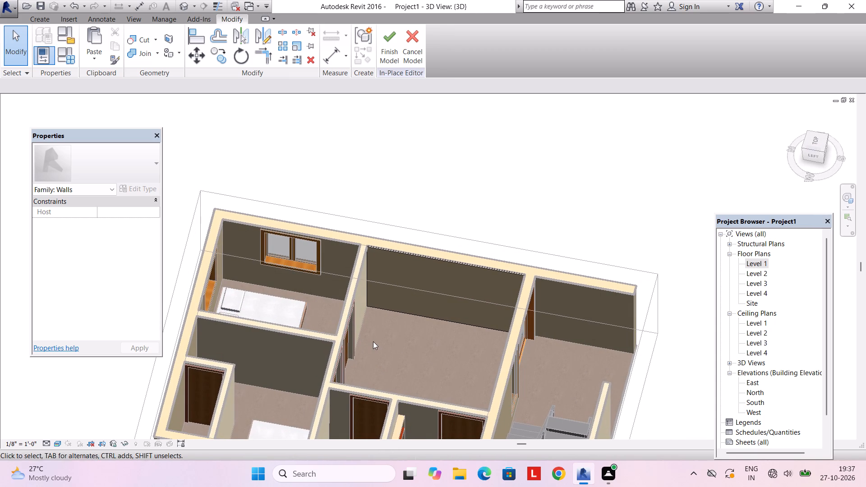
{"action": "middle_click_drag", "start_coordinate": [372, 339], "coordinate": [386, 311], "text": "shift"}
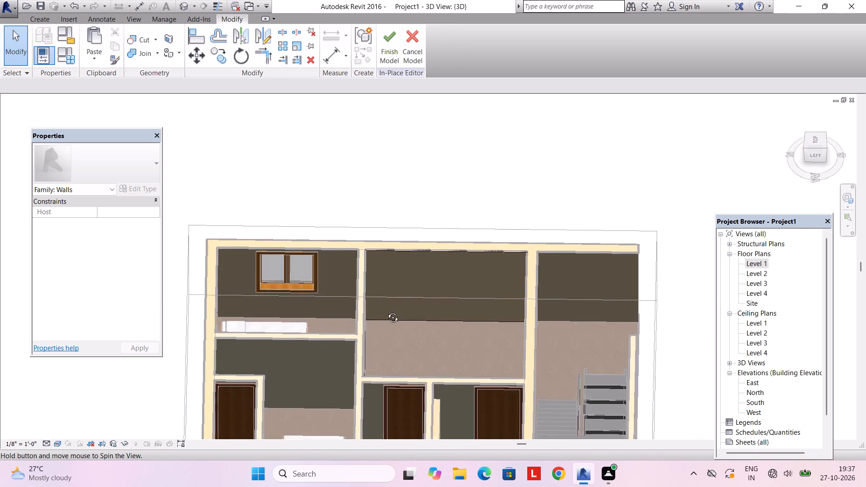
{"action": "middle_click_drag", "start_coordinate": [386, 311], "coordinate": [390, 274], "text": "shift"}
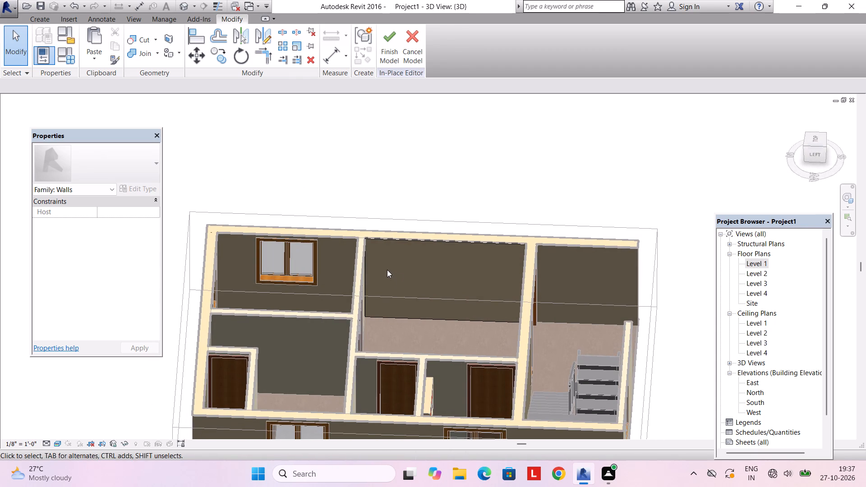
{"action": "middle_click_drag", "start_coordinate": [385, 267], "coordinate": [356, 234], "text": "shift"}
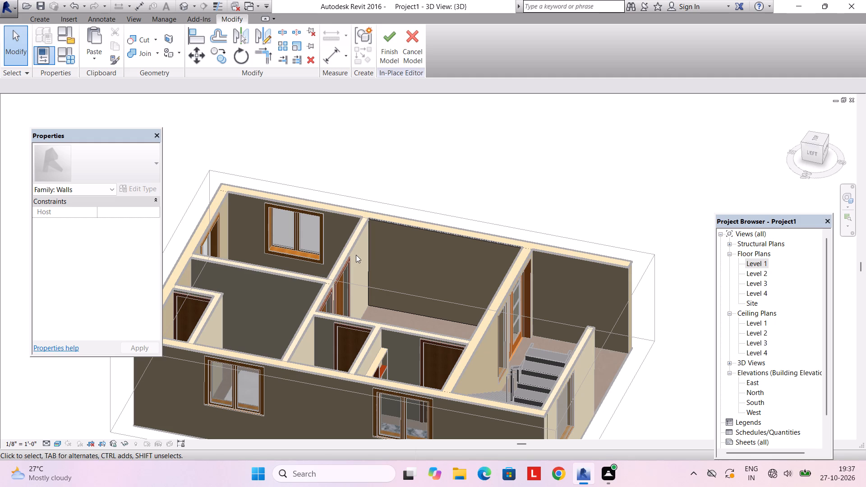
{"action": "middle_click_drag", "start_coordinate": [358, 262], "coordinate": [374, 274], "text": "shift"}
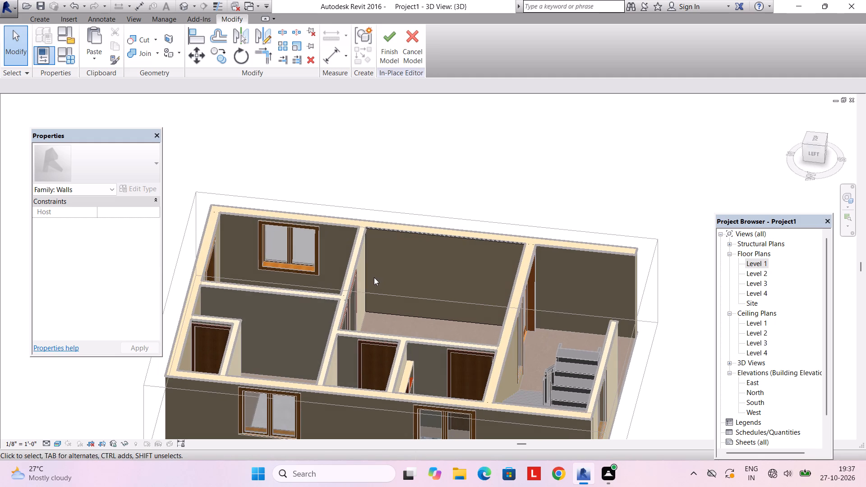
{"action": "middle_click_drag", "start_coordinate": [386, 298], "coordinate": [408, 303], "text": "shift"}
{"action": "scroll", "coordinate": [407, 300], "scroll_direction": "up", "scroll_amount": 2}
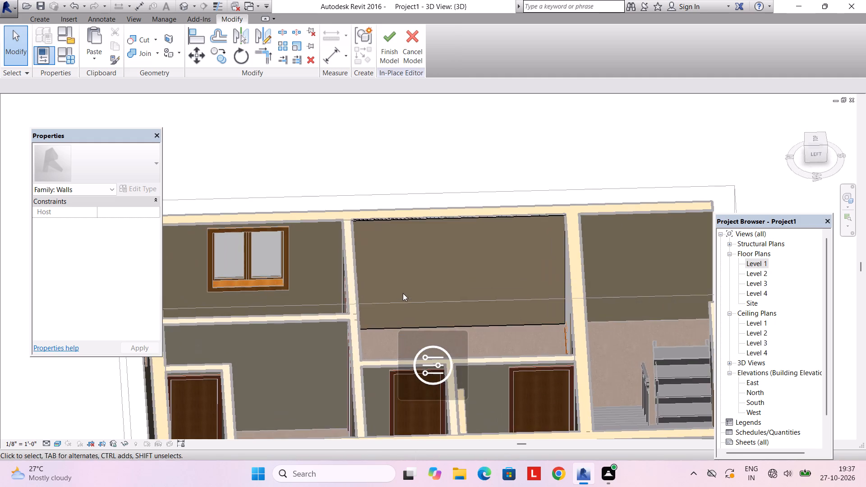
{"action": "middle_click_drag", "start_coordinate": [403, 293], "coordinate": [367, 322], "text": "shift"}
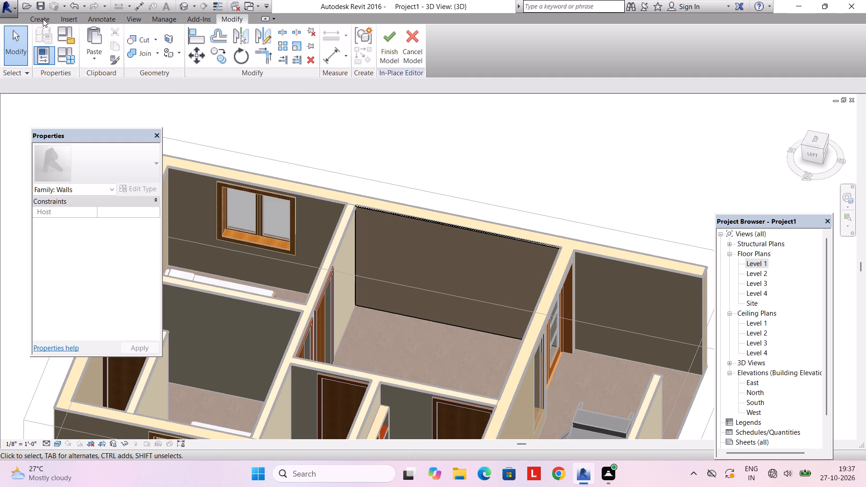
Pull the wood panel's end edge slightly inward at the partition wall beside the bedroom.
{"action": "scroll", "coordinate": [332, 191], "scroll_direction": "up", "scroll_amount": 3}
{"action": "left_click", "coordinate": [368, 261]}
{"action": "scroll", "coordinate": [374, 288], "scroll_direction": "up", "scroll_amount": 2}
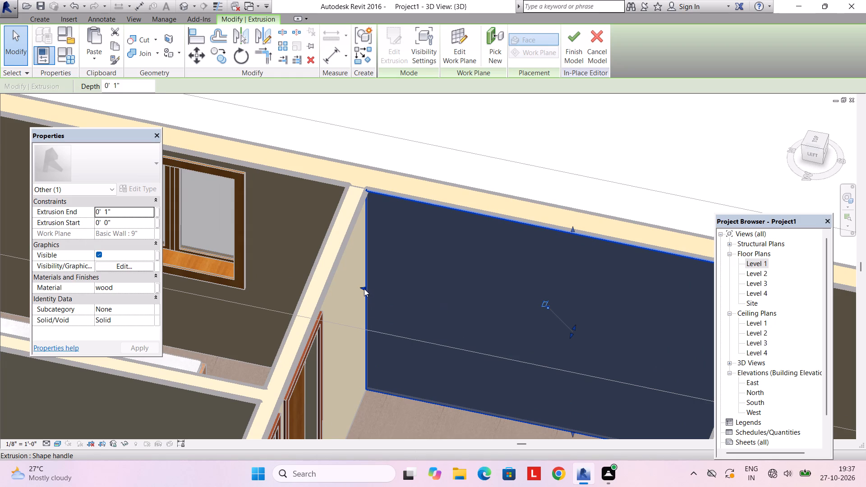
{"action": "left_click_drag", "start_coordinate": [364, 288], "coordinate": [375, 288]}
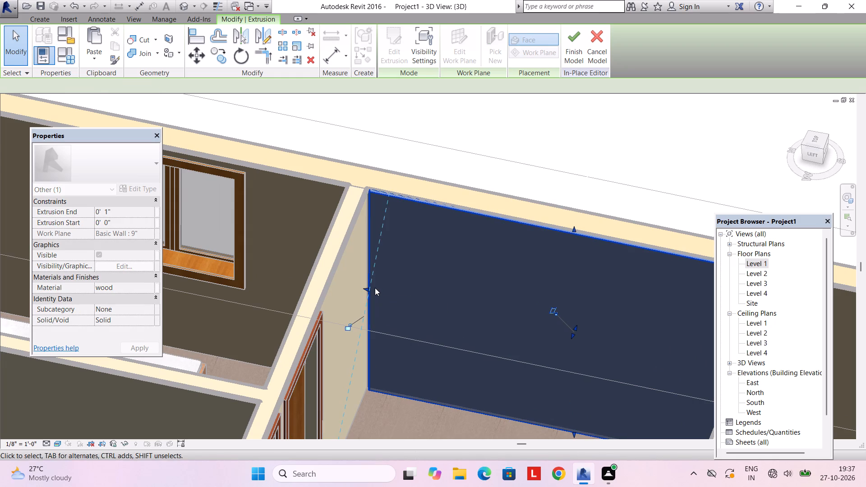
{"action": "key", "text": "Escape"}
{"action": "scroll", "coordinate": [377, 276], "scroll_direction": "down", "scroll_amount": 3}
{"action": "scroll", "coordinate": [377, 276], "scroll_direction": "up", "scroll_amount": 3}
{"action": "scroll", "coordinate": [387, 283], "scroll_direction": "down", "scroll_amount": 2}
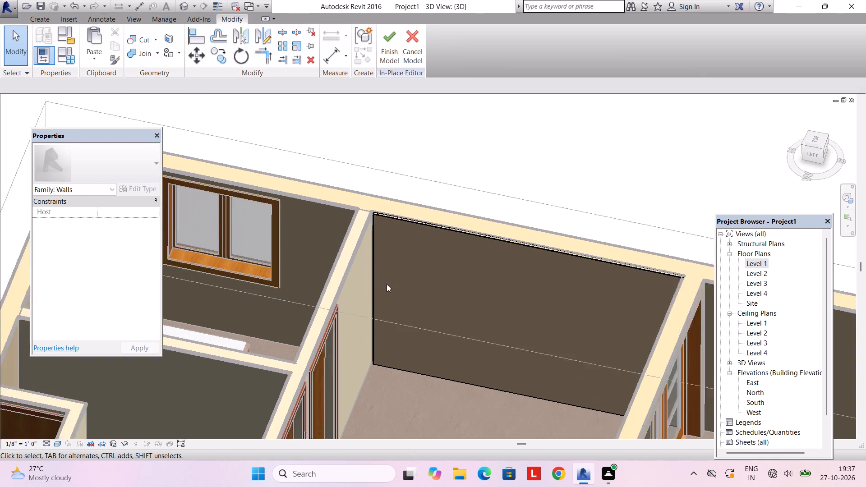
Pull the wood panel's opposite end edge slightly inward at the partition wall with the glazed door.
{"action": "scroll", "coordinate": [387, 284], "scroll_direction": "down", "scroll_amount": 1}
{"action": "middle_click_drag", "start_coordinate": [418, 322], "coordinate": [469, 325], "text": "shift"}
{"action": "scroll", "coordinate": [554, 299], "scroll_direction": "up", "scroll_amount": 4}
{"action": "middle_click_drag", "start_coordinate": [706, 262], "coordinate": [663, 251]}
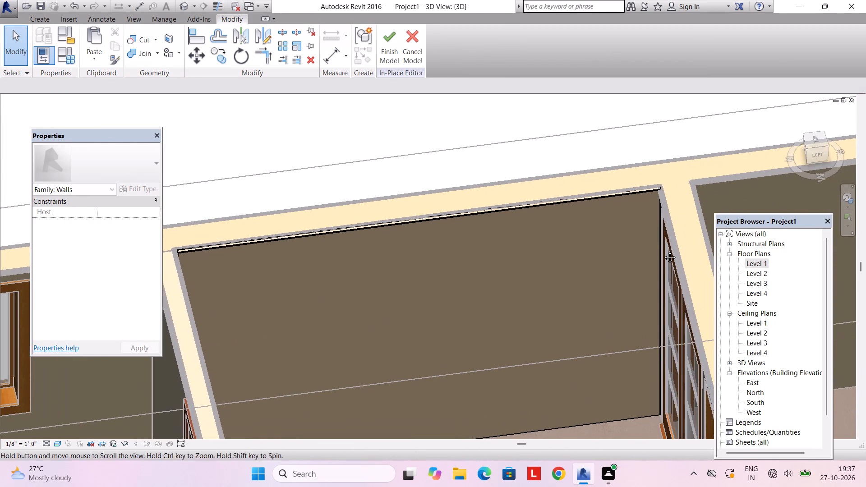
{"action": "middle_click_drag", "start_coordinate": [663, 251], "coordinate": [662, 250]}
{"action": "left_click", "coordinate": [654, 246]}
{"action": "scroll", "coordinate": [641, 288], "scroll_direction": "up", "scroll_amount": 1}
{"action": "left_click_drag", "start_coordinate": [663, 300], "coordinate": [659, 301]}
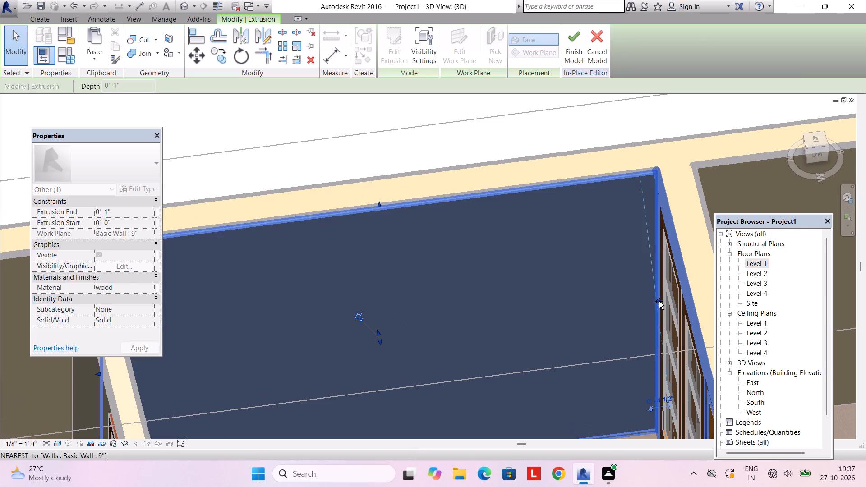
{"action": "left_click_drag", "start_coordinate": [659, 301], "coordinate": [649, 302]}
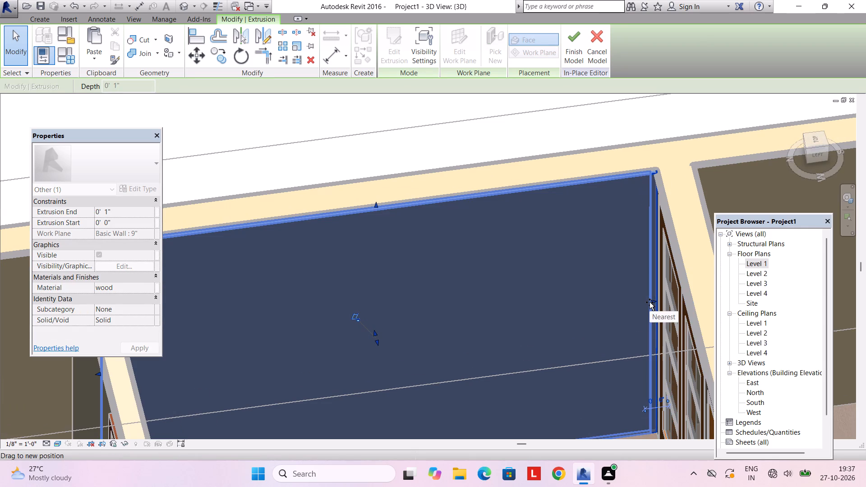
{"action": "left_click_drag", "start_coordinate": [649, 302], "coordinate": [654, 302]}
{"action": "key", "text": "Escape"}
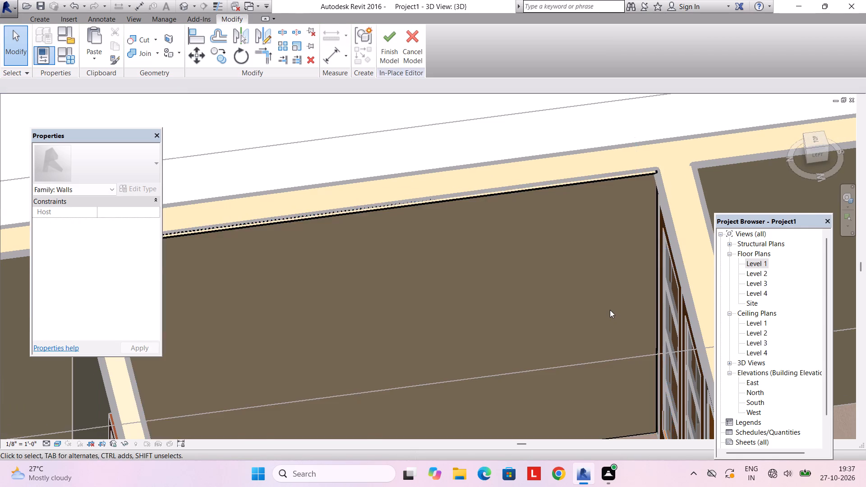
Examine the wood panel's top edge and its ends against both partition walls.
{"action": "scroll", "coordinate": [610, 310], "scroll_direction": "down", "scroll_amount": 4}
{"action": "scroll", "coordinate": [634, 262], "scroll_direction": "up", "scroll_amount": 5}
{"action": "middle_click_drag", "start_coordinate": [620, 273], "coordinate": [622, 184], "text": "shift"}
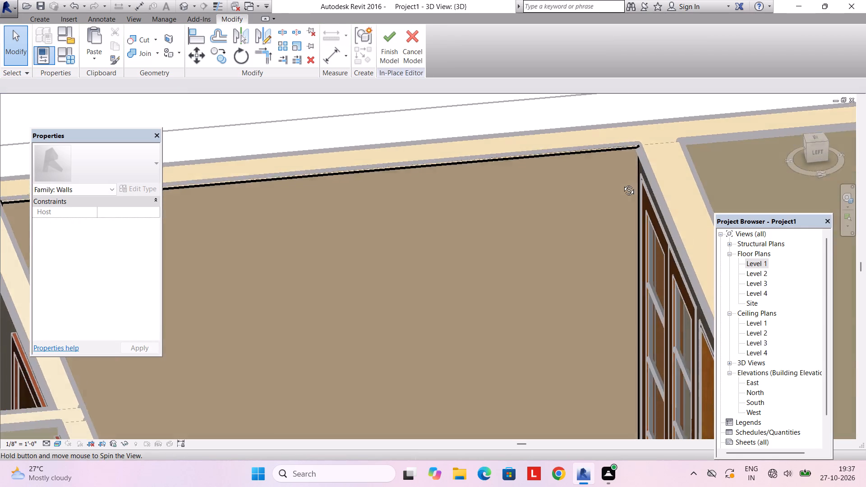
{"action": "middle_click_drag", "start_coordinate": [622, 184], "coordinate": [623, 179], "text": "shift"}
{"action": "scroll", "coordinate": [624, 176], "scroll_direction": "up", "scroll_amount": 4}
{"action": "middle_click_drag", "start_coordinate": [631, 205], "coordinate": [639, 149], "text": "shift"}
{"action": "scroll", "coordinate": [635, 155], "scroll_direction": "down", "scroll_amount": 8}
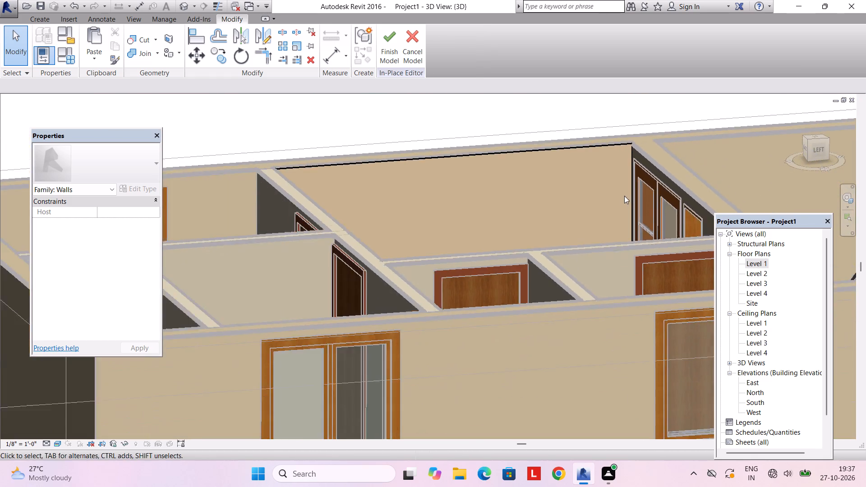
{"action": "middle_click_drag", "start_coordinate": [623, 197], "coordinate": [560, 283], "text": "shift"}
{"action": "middle_click_drag", "start_coordinate": [273, 156], "coordinate": [300, 188], "text": "shift"}
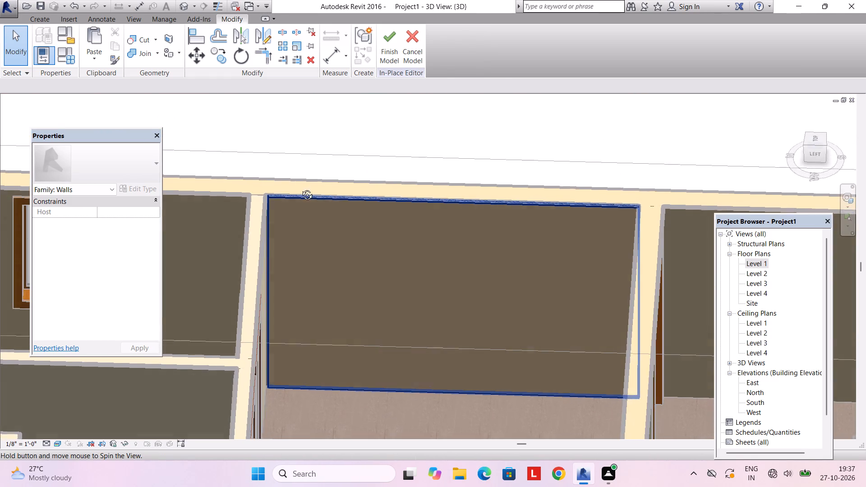
{"action": "middle_click_drag", "start_coordinate": [300, 188], "coordinate": [298, 198], "text": "shift"}
Start a new extrusion using the wood panel's front face as its work plane.
{"action": "left_click", "coordinate": [43, 14]}
{"action": "left_click", "coordinate": [96, 39]}
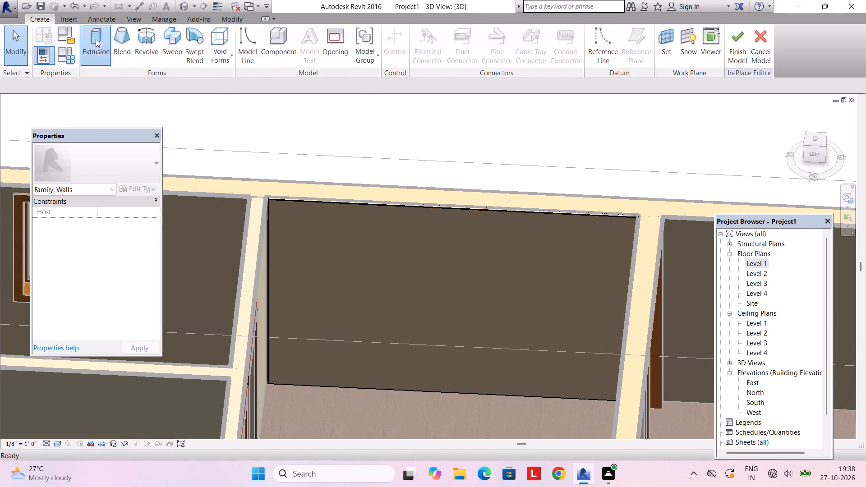
{"action": "left_click", "coordinate": [485, 46]}
{"action": "left_click", "coordinate": [353, 248]}
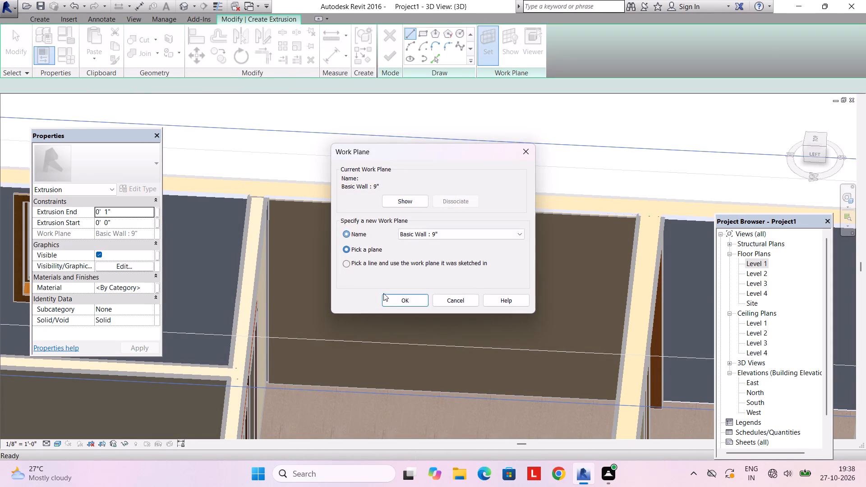
{"action": "left_click", "coordinate": [396, 303]}
{"action": "scroll", "coordinate": [283, 231], "scroll_direction": "up", "scroll_amount": 2}
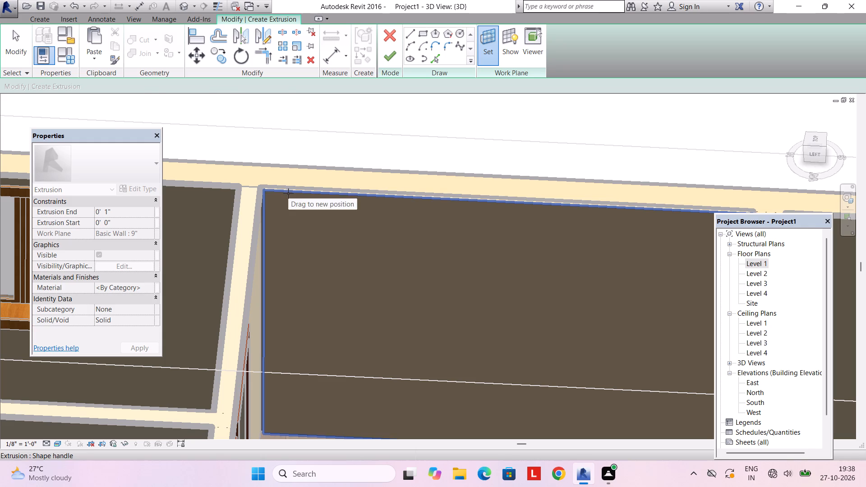
{"action": "left_click", "coordinate": [288, 193]}
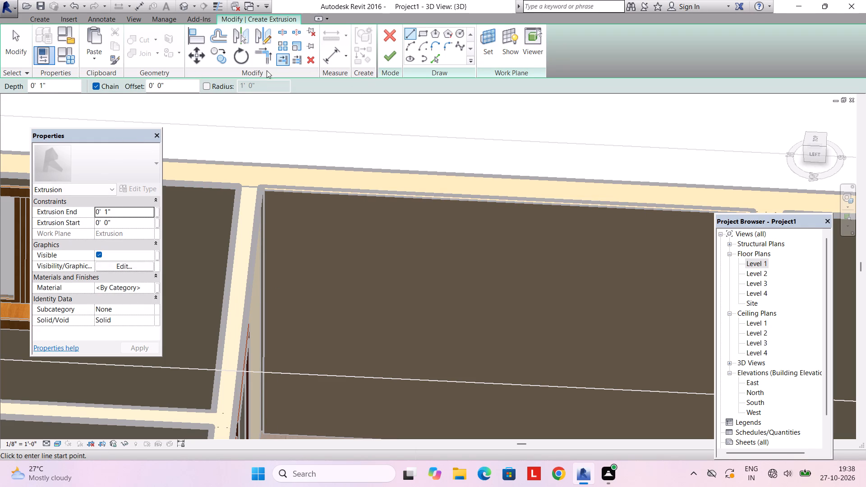
With a 1" inward offset, sketch a rectangle at the panel's bedroom-side end, about 7' 4" high and 1.5' wide.
{"action": "left_click", "coordinate": [195, 85]}
{"action": "left_click_drag", "start_coordinate": [193, 85], "coordinate": [120, 86]}
{"action": "type", "text": "1\""}
{"action": "key", "text": "Return"}
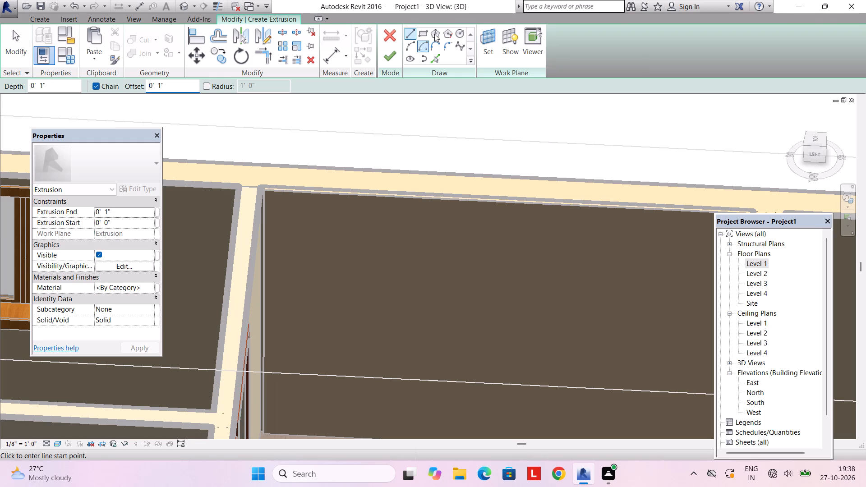
{"action": "left_click", "coordinate": [425, 33]}
{"action": "left_click", "coordinate": [264, 192]}
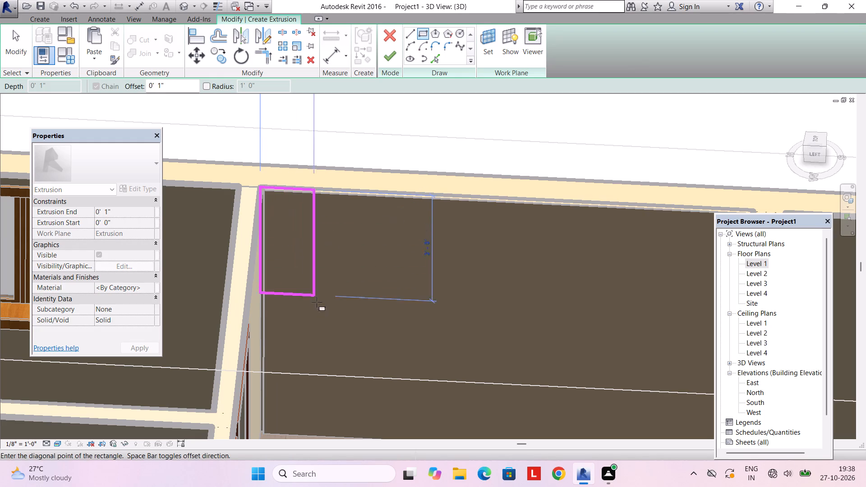
{"action": "key", "text": "space"}
{"action": "scroll", "coordinate": [332, 340], "scroll_direction": "down", "scroll_amount": 3}
{"action": "middle_click_drag", "start_coordinate": [335, 342], "coordinate": [348, 372], "text": "shift"}
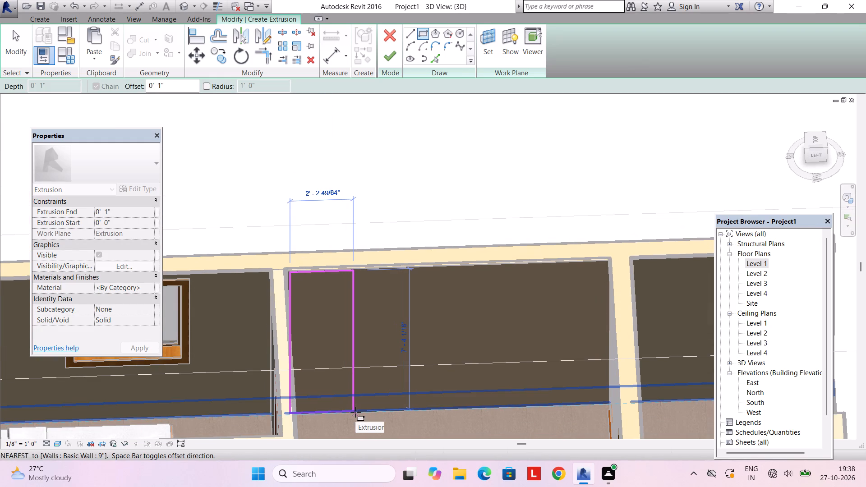
{"action": "left_click", "coordinate": [355, 412]}
{"action": "left_click", "coordinate": [326, 248]}
{"action": "type", "text": "1.5'"}
{"action": "key", "text": "Return"}
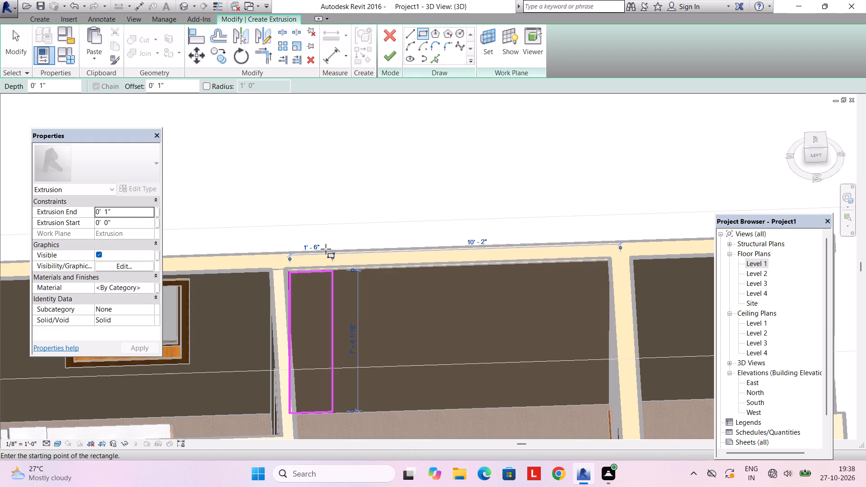
Set the extrusion end of the rectangle on the wood panel to 1' and finish the extrusion.
{"action": "left_click_drag", "start_coordinate": [148, 210], "coordinate": [91, 209]}
{"action": "left_click_drag", "start_coordinate": [114, 213], "coordinate": [105, 213]}
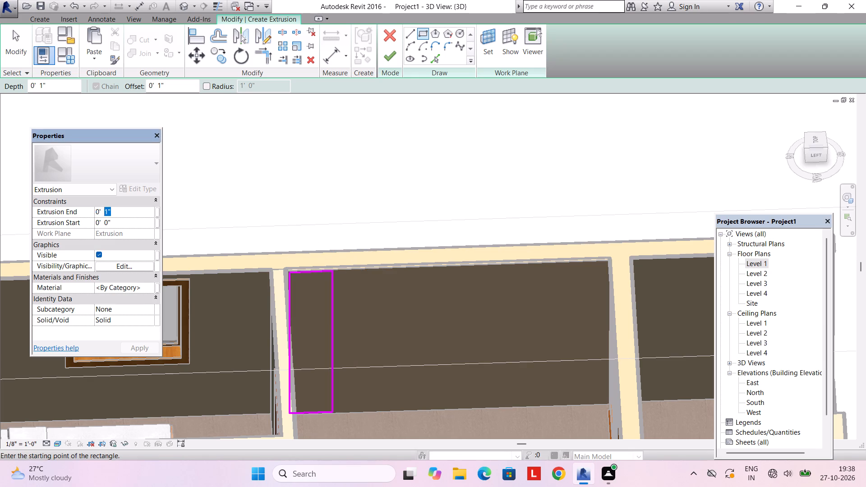
{"action": "left_click_drag", "start_coordinate": [105, 213], "coordinate": [96, 213]}
{"action": "type", "text": "1'"}
{"action": "key", "text": "Return"}
{"action": "key", "text": "Return"}
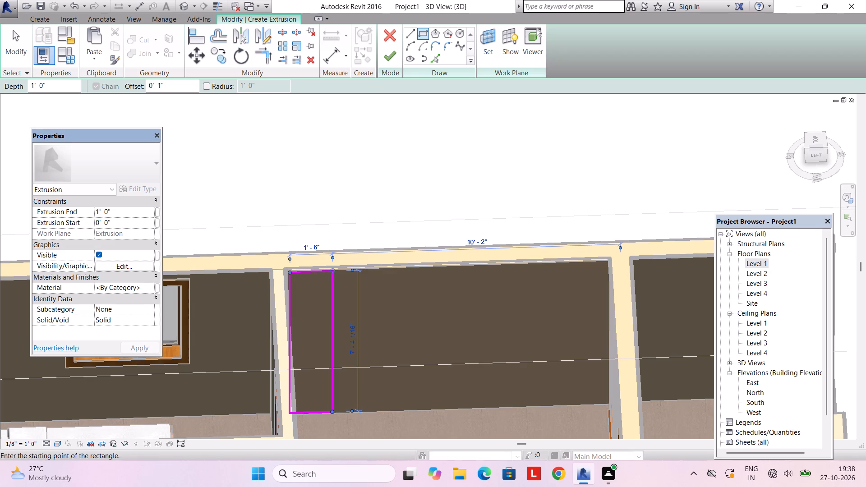
{"action": "left_click", "coordinate": [387, 55]}
{"action": "key", "text": "Escape"}
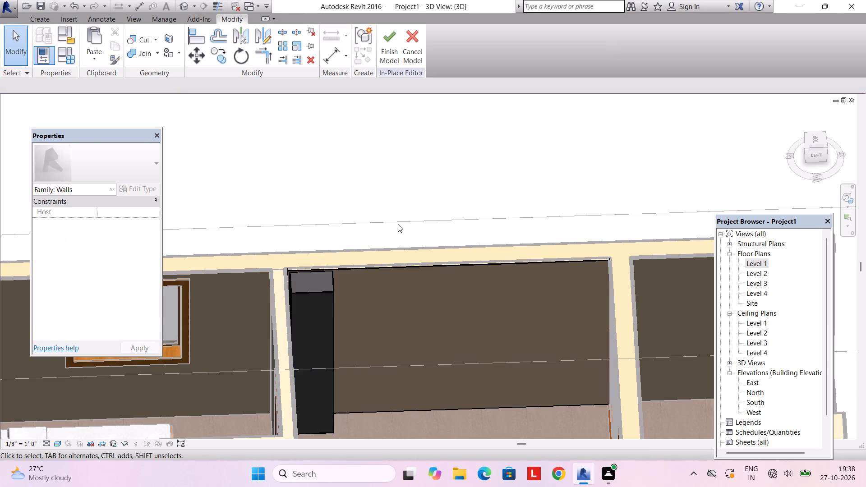
Nudge the new tall box two increments along the wood panel, away from the bedroom-side partition wall.
{"action": "scroll", "coordinate": [396, 255], "scroll_direction": "down", "scroll_amount": 4}
{"action": "middle_click_drag", "start_coordinate": [386, 291], "coordinate": [293, 281], "text": "shift"}
{"action": "scroll", "coordinate": [382, 285], "scroll_direction": "up", "scroll_amount": 3}
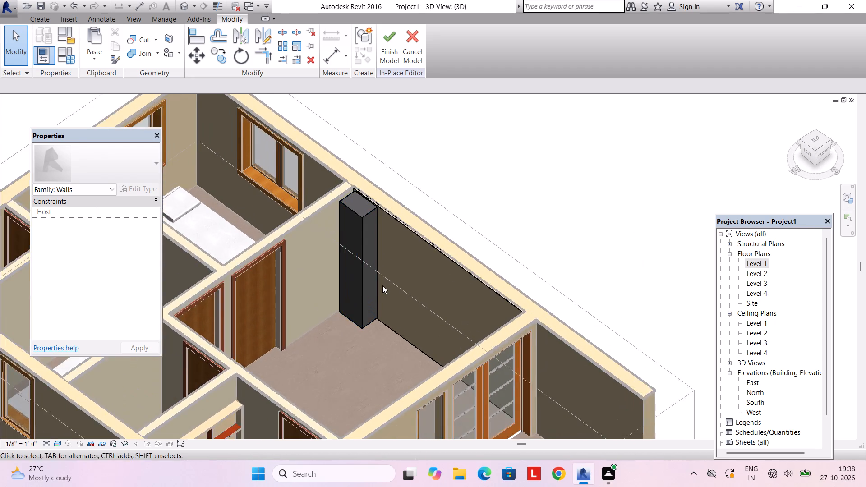
{"action": "scroll", "coordinate": [382, 285], "scroll_direction": "up", "scroll_amount": 1}
{"action": "middle_click_drag", "start_coordinate": [350, 298], "coordinate": [421, 289], "text": "shift"}
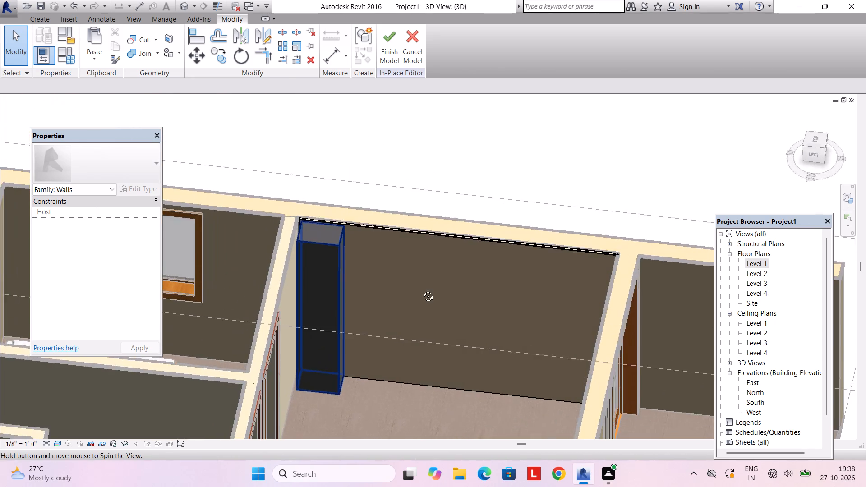
{"action": "middle_click_drag", "start_coordinate": [421, 289], "coordinate": [422, 240], "text": "shift"}
{"action": "scroll", "coordinate": [384, 257], "scroll_direction": "up", "scroll_amount": 3}
{"action": "middle_click_drag", "start_coordinate": [325, 250], "coordinate": [335, 256], "text": "shift"}
{"action": "left_click", "coordinate": [309, 222]}
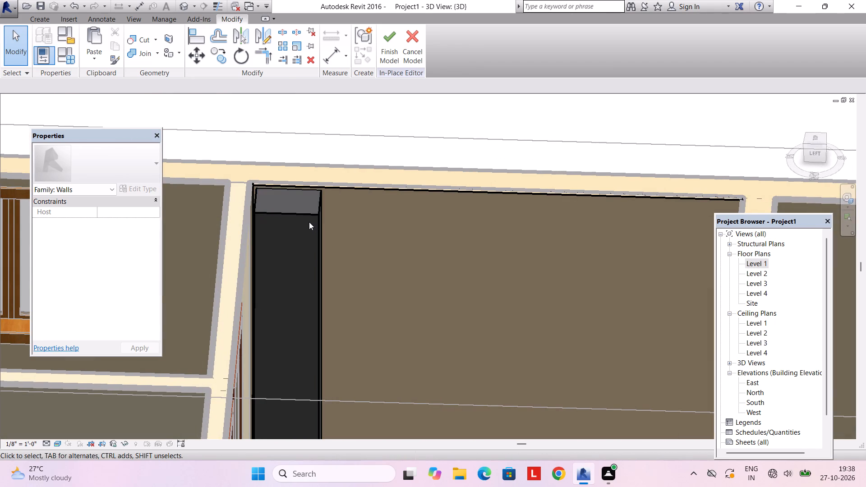
{"action": "left_click", "coordinate": [310, 216]}
{"action": "key", "text": "Right"}
{"action": "key", "text": "Right"}
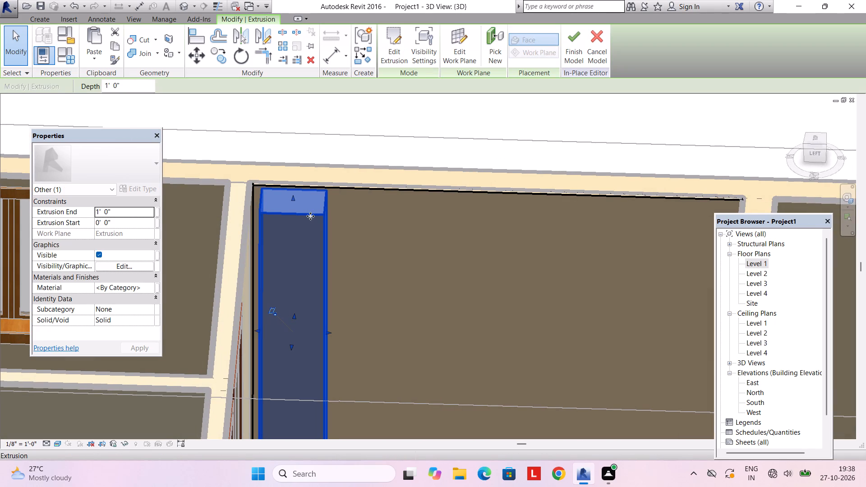
{"action": "key", "text": "Escape"}
Raise the tall box's bottom face off the floor, shortening the box from below.
{"action": "scroll", "coordinate": [309, 220], "scroll_direction": "down", "scroll_amount": 3}
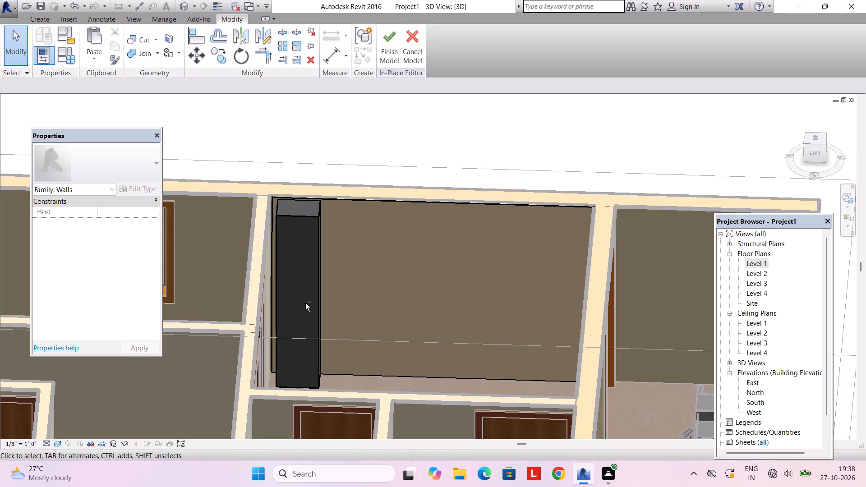
{"action": "middle_click_drag", "start_coordinate": [303, 304], "coordinate": [269, 287], "text": "shift"}
{"action": "middle_click_drag", "start_coordinate": [298, 324], "coordinate": [296, 349], "text": "shift"}
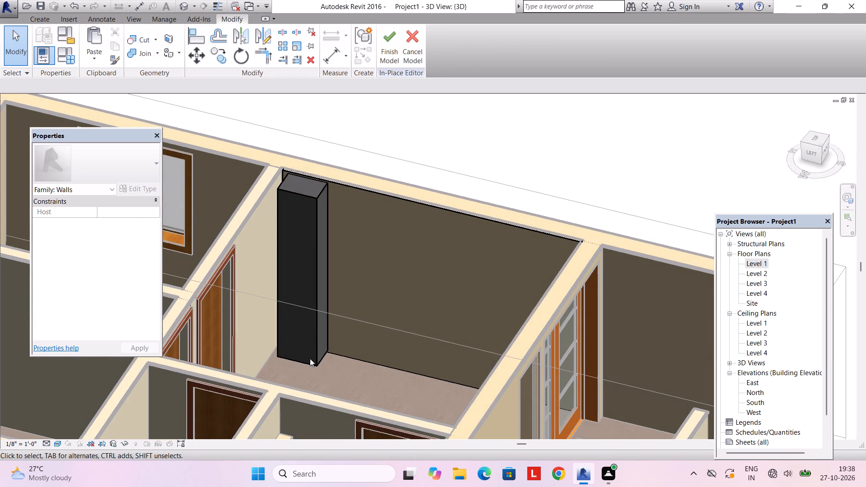
{"action": "left_click", "coordinate": [309, 360]}
{"action": "scroll", "coordinate": [298, 355], "scroll_direction": "up", "scroll_amount": 3}
{"action": "left_click_drag", "start_coordinate": [304, 355], "coordinate": [308, 319]}
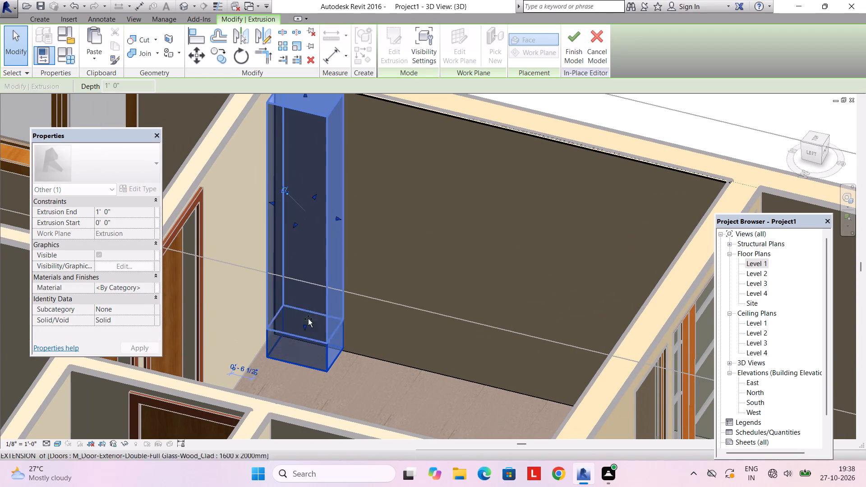
{"action": "left_click_drag", "start_coordinate": [308, 319], "coordinate": [310, 308]}
{"action": "key", "text": "Escape"}
Raise the box's bottom face a little further above the floor.
{"action": "middle_click_drag", "start_coordinate": [322, 330], "coordinate": [347, 300], "text": "shift"}
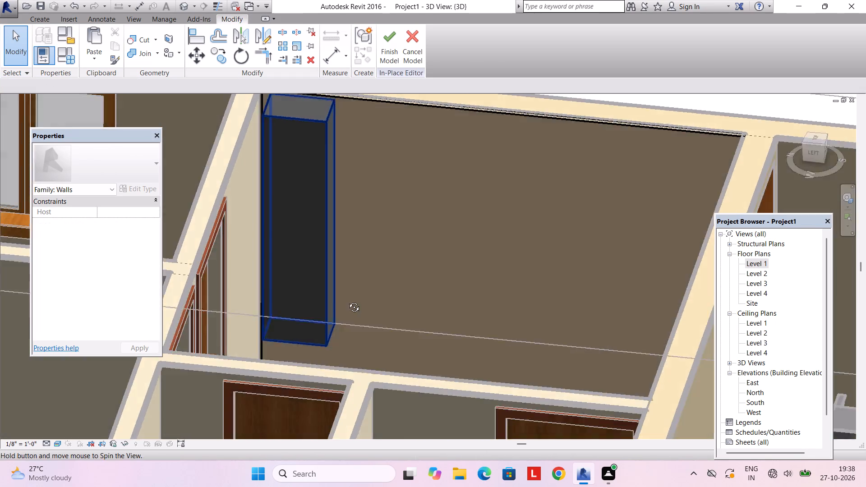
{"action": "middle_click_drag", "start_coordinate": [347, 300], "coordinate": [353, 286], "text": "shift"}
{"action": "middle_click_drag", "start_coordinate": [350, 293], "coordinate": [344, 331], "text": "shift"}
{"action": "left_click", "coordinate": [313, 338]}
{"action": "left_click", "coordinate": [305, 344]}
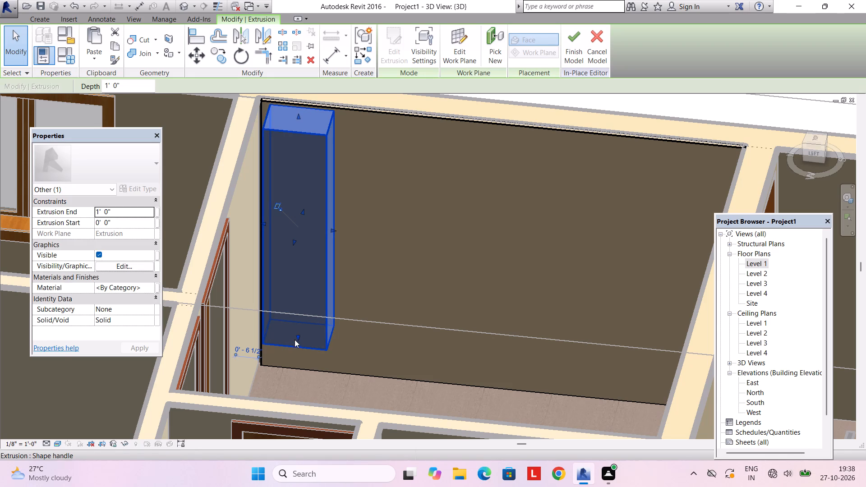
{"action": "left_click_drag", "start_coordinate": [295, 338], "coordinate": [299, 318]}
{"action": "key", "text": "Escape"}
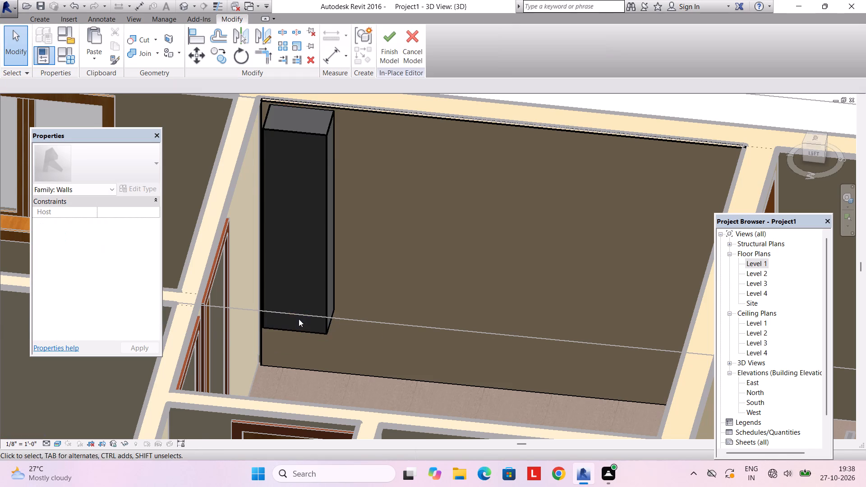
Start a void extrusion using the tall box's front face as its work plane.
{"action": "scroll", "coordinate": [310, 321], "scroll_direction": "down", "scroll_amount": 2}
{"action": "middle_click_drag", "start_coordinate": [311, 321], "coordinate": [332, 278], "text": "shift"}
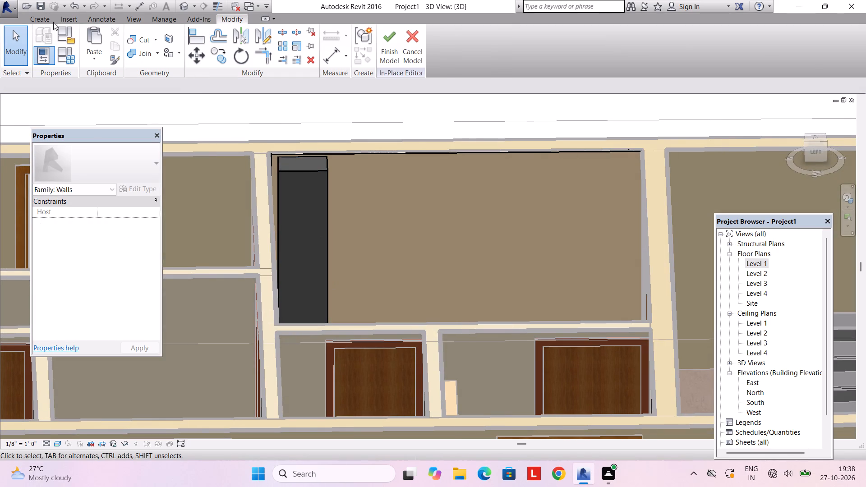
{"action": "left_click", "coordinate": [41, 18]}
{"action": "left_click", "coordinate": [221, 64]}
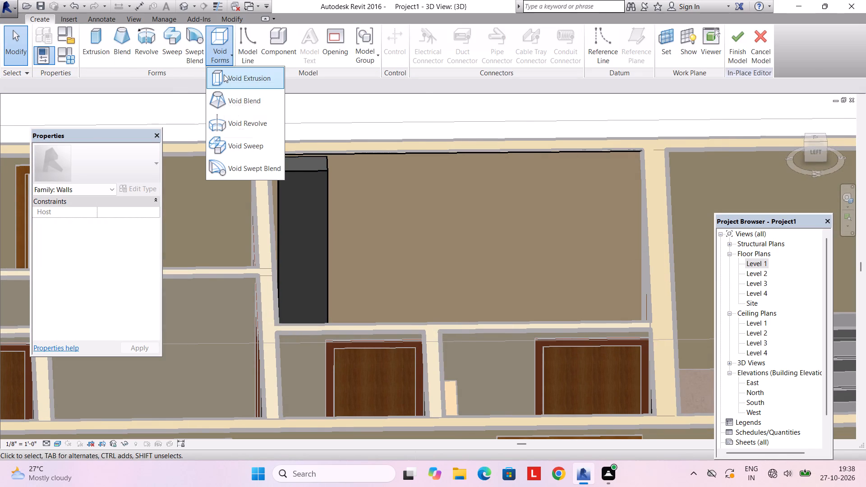
{"action": "left_click", "coordinate": [224, 77]}
{"action": "left_click", "coordinate": [485, 46]}
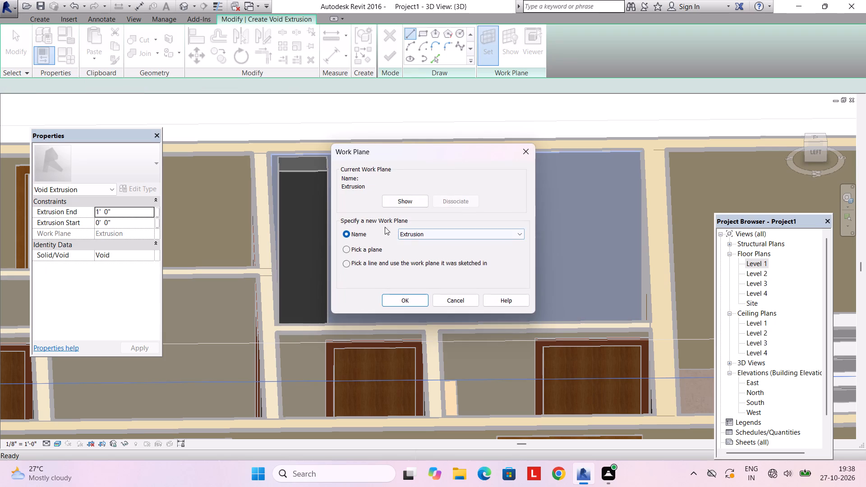
{"action": "left_click", "coordinate": [366, 250]}
{"action": "left_click", "coordinate": [397, 301]}
{"action": "scroll", "coordinate": [316, 235], "scroll_direction": "up", "scroll_amount": 2}
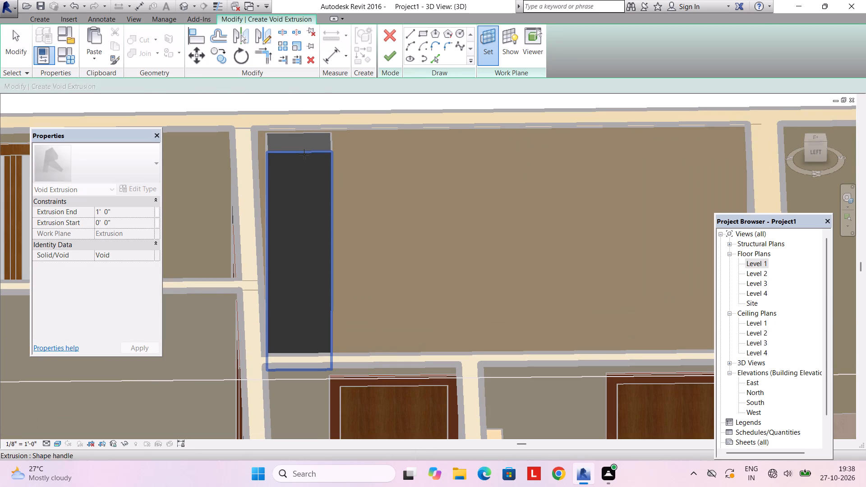
{"action": "left_click", "coordinate": [304, 154]}
With a 1" inward offset, sketch a rectangle inside the box's front face, about 1' 4" wide and 5' 5.5" high.
{"action": "left_click_drag", "start_coordinate": [195, 86], "coordinate": [125, 84]}
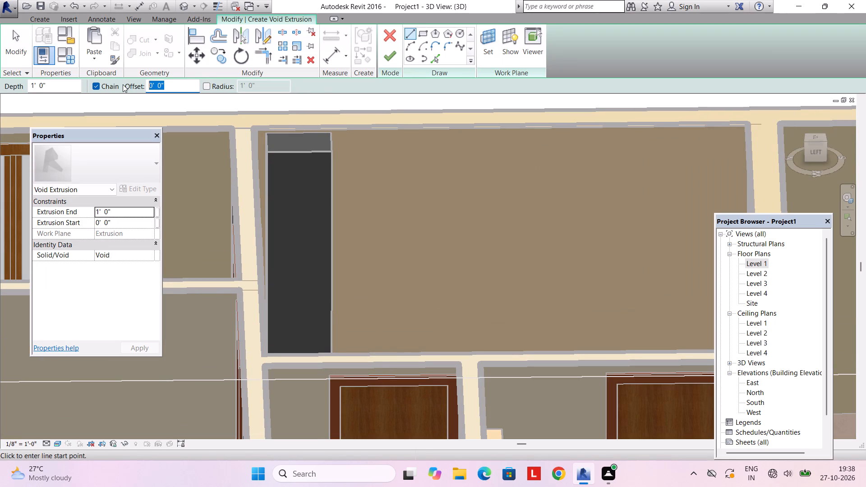
{"action": "type", "text": "1\""}
{"action": "key", "text": "Return"}
{"action": "left_click", "coordinate": [419, 31]}
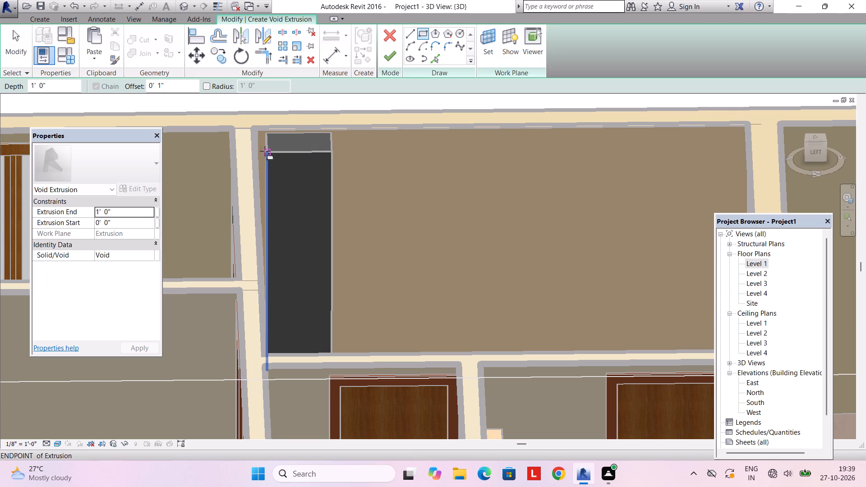
{"action": "left_click", "coordinate": [266, 150]}
{"action": "key", "text": "space"}
{"action": "middle_click_drag", "start_coordinate": [327, 339], "coordinate": [329, 361], "text": "shift"}
{"action": "left_click", "coordinate": [332, 375]}
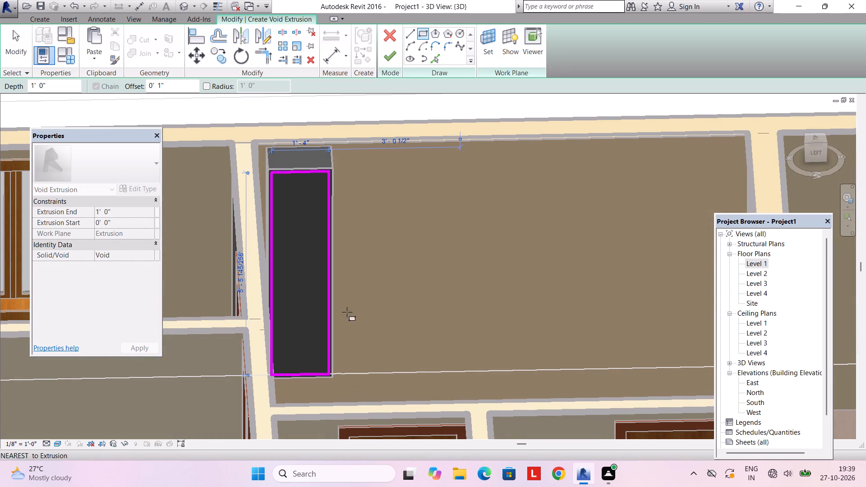
Set the void's extrusion end to 1.4' and finish the void extrusion to hollow out the box.
{"action": "left_click_drag", "start_coordinate": [115, 211], "coordinate": [78, 207]}
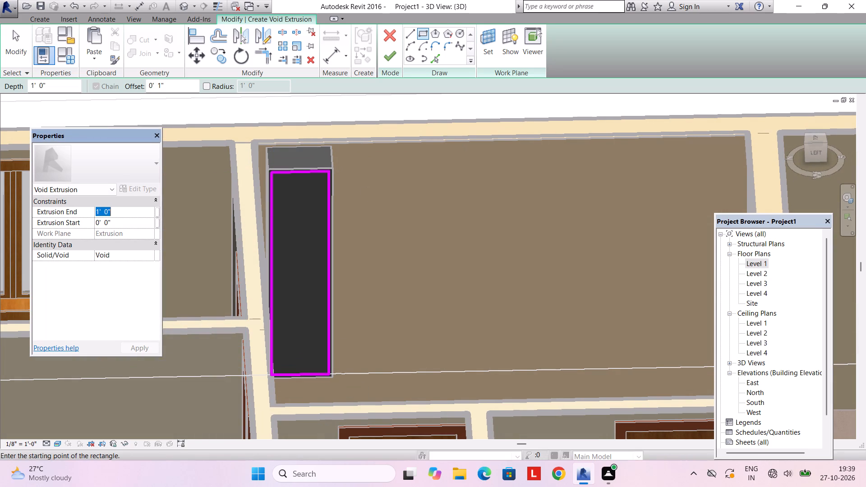
{"action": "left_click_drag", "start_coordinate": [115, 214], "coordinate": [79, 211]}
{"action": "type", "text": "1.4\""}
{"action": "key", "text": "BackSpace"}
{"action": "key", "text": "apostrophe"}
{"action": "key", "text": "Return"}
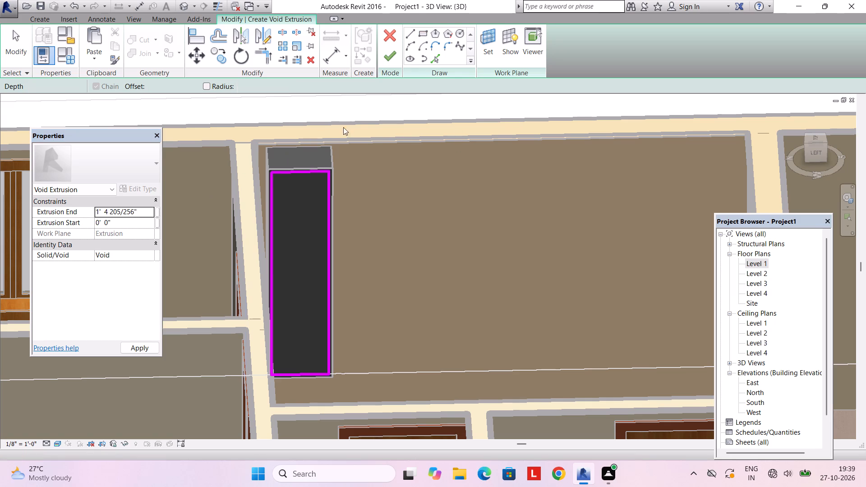
{"action": "left_click", "coordinate": [391, 54]}
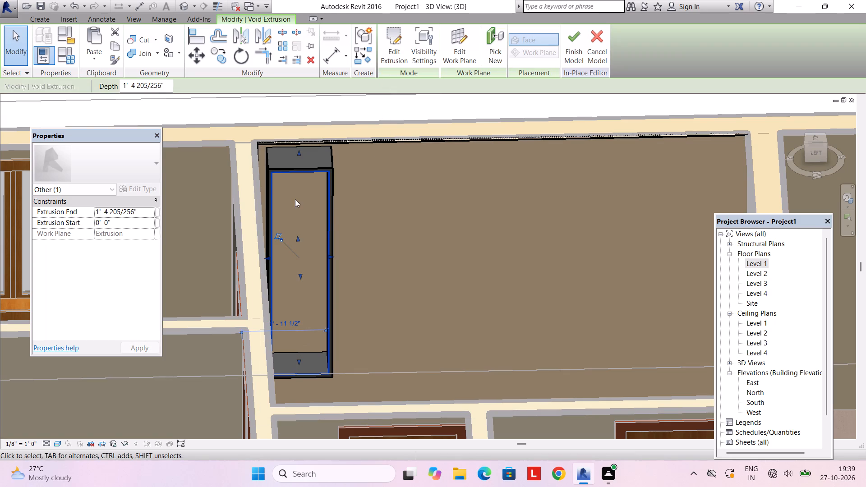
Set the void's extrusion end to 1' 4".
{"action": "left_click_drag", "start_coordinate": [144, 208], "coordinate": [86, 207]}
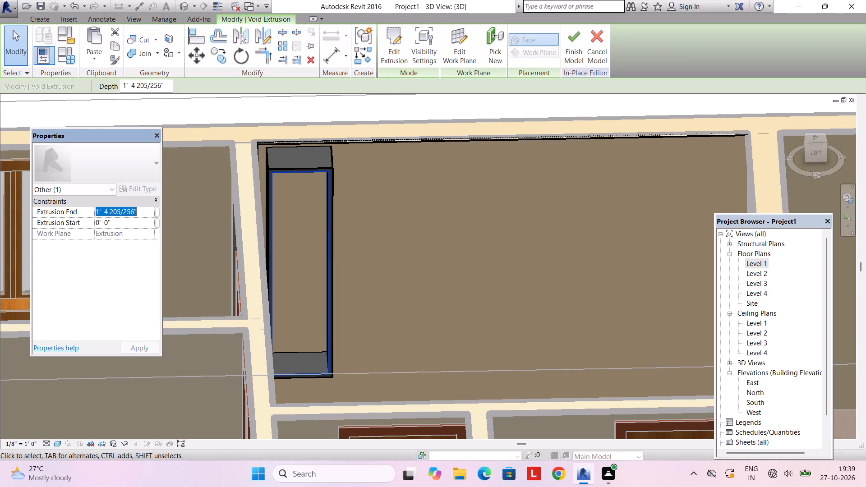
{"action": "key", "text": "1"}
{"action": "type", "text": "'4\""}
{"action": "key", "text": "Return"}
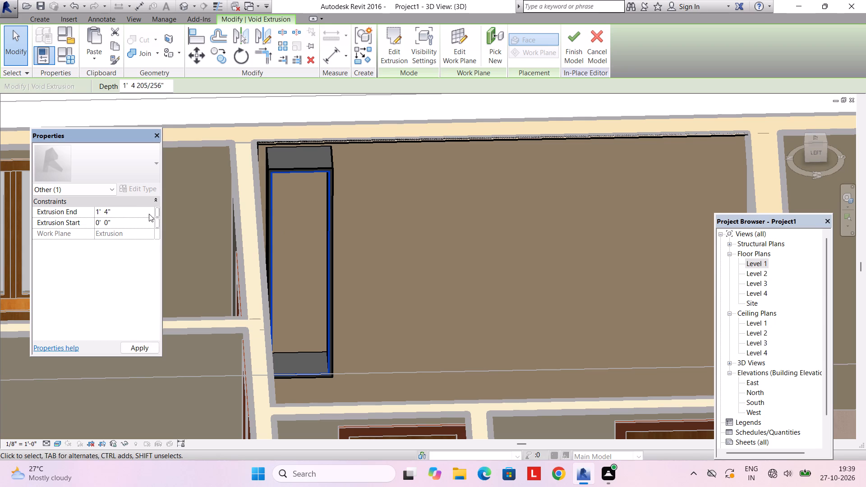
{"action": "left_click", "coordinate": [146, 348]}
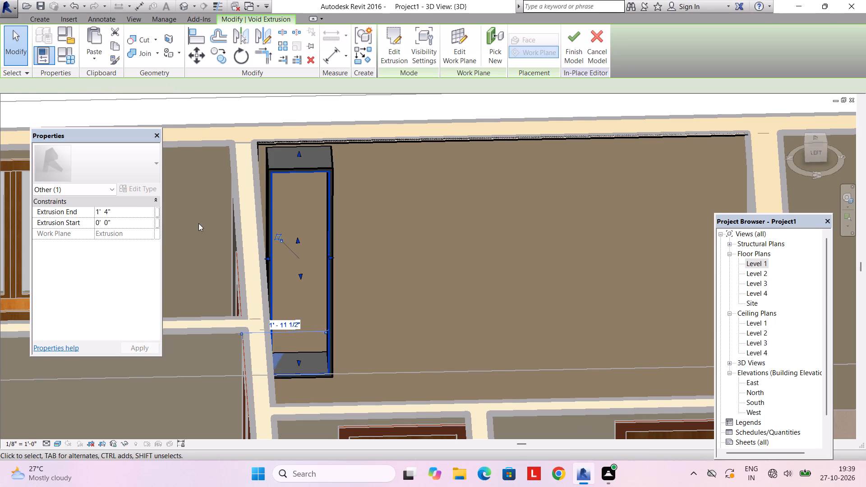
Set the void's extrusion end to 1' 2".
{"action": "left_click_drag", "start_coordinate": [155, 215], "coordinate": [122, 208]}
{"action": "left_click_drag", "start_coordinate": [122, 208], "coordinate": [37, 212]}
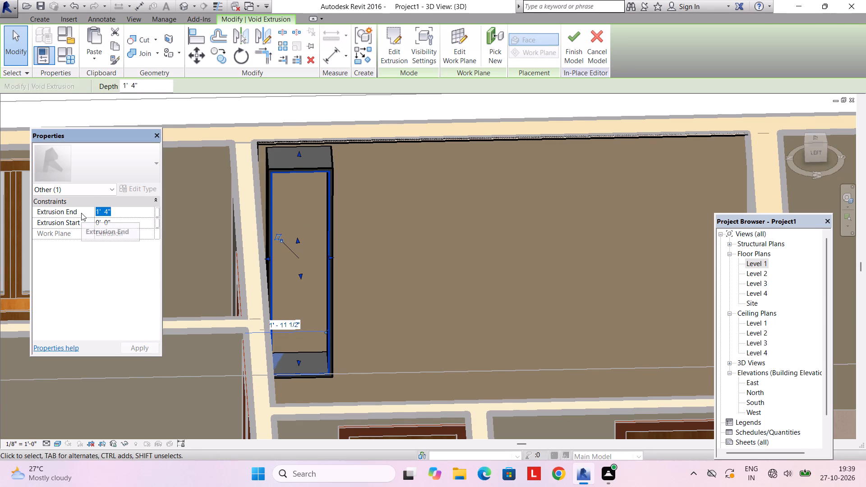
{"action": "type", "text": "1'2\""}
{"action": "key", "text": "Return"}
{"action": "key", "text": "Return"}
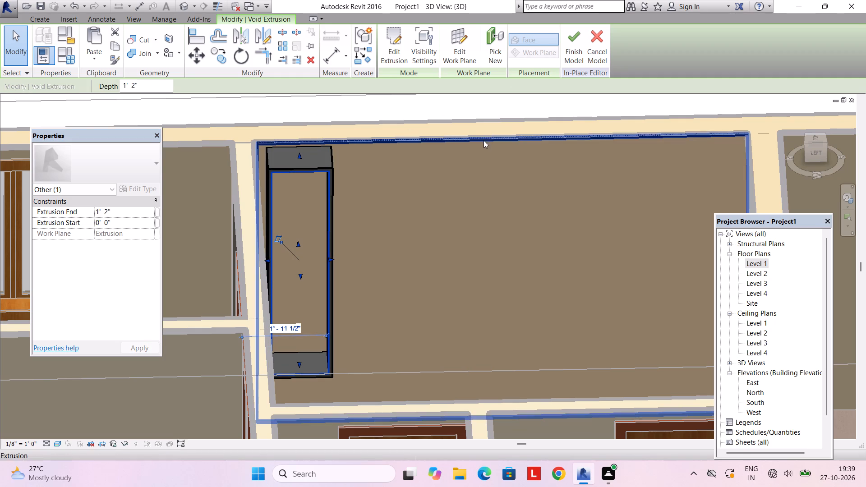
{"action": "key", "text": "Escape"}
Set the extrusion end of the void inside the tall box to 11" so the box keeps a back.
{"action": "scroll", "coordinate": [357, 216], "scroll_direction": "down", "scroll_amount": 2}
{"action": "middle_click_drag", "start_coordinate": [352, 219], "coordinate": [298, 201], "text": "shift"}
{"action": "scroll", "coordinate": [347, 233], "scroll_direction": "up", "scroll_amount": 4}
{"action": "middle_click", "coordinate": [320, 227], "text": "shift"}
{"action": "left_click", "coordinate": [275, 220]}
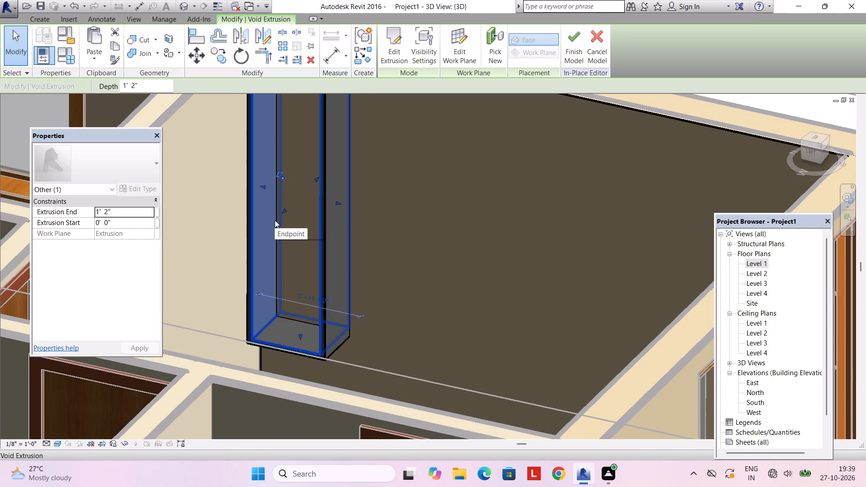
{"action": "left_click", "coordinate": [133, 208]}
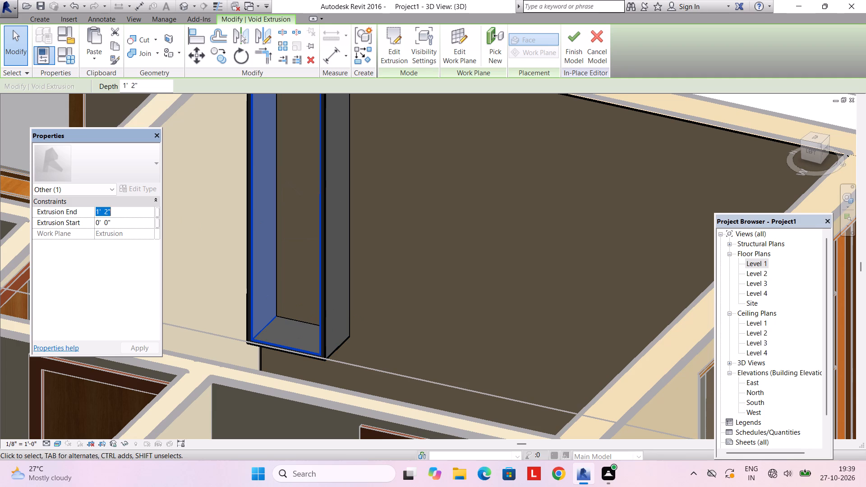
{"action": "type", "text": "11\""}
{"action": "key", "text": "Return"}
{"action": "key", "text": "Return"}
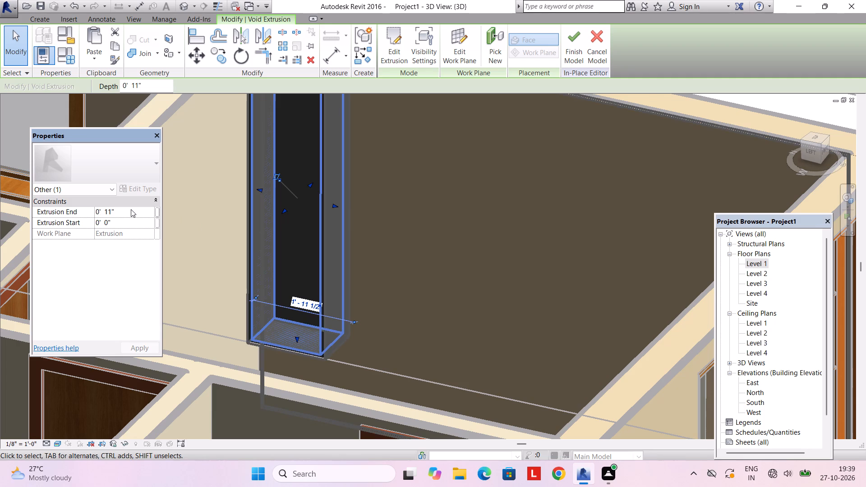
{"action": "key", "text": "Escape"}
{"action": "scroll", "coordinate": [207, 220], "scroll_direction": "down", "scroll_amount": 2}
{"action": "middle_click_drag", "start_coordinate": [353, 257], "coordinate": [388, 271], "text": "shift"}
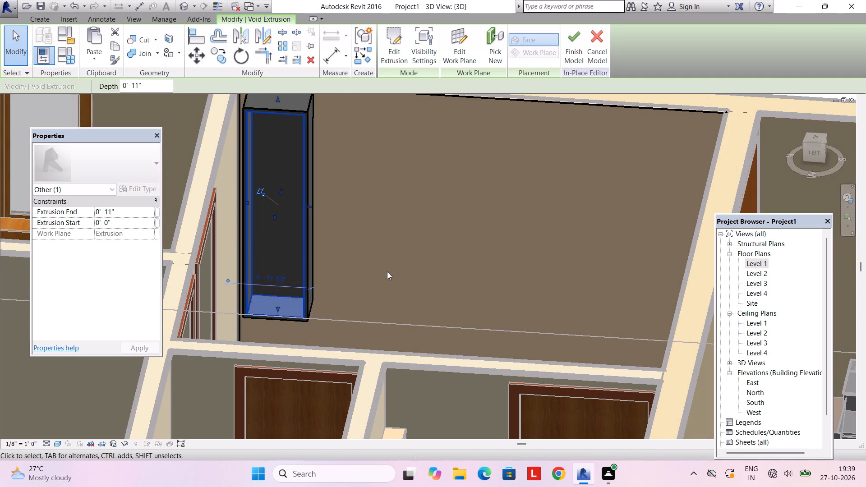
{"action": "key", "text": "Escape"}
{"action": "scroll", "coordinate": [356, 275], "scroll_direction": "down", "scroll_amount": 1}
{"action": "middle_click_drag", "start_coordinate": [356, 275], "coordinate": [354, 232], "text": "shift"}
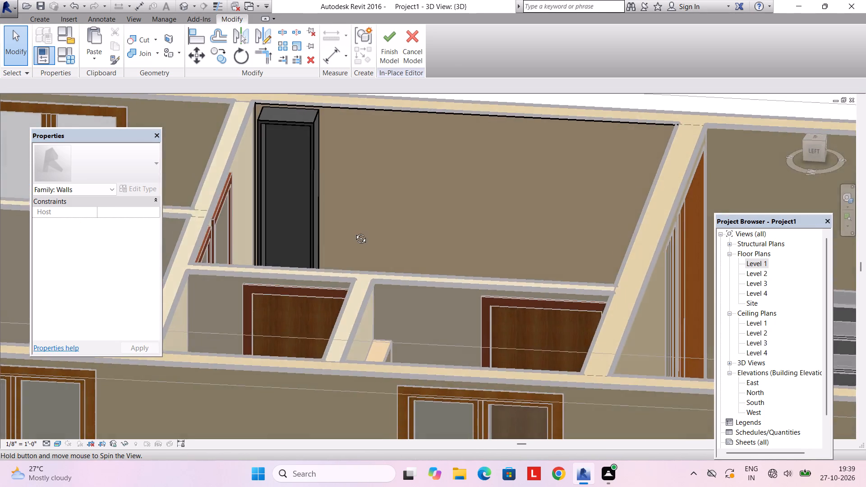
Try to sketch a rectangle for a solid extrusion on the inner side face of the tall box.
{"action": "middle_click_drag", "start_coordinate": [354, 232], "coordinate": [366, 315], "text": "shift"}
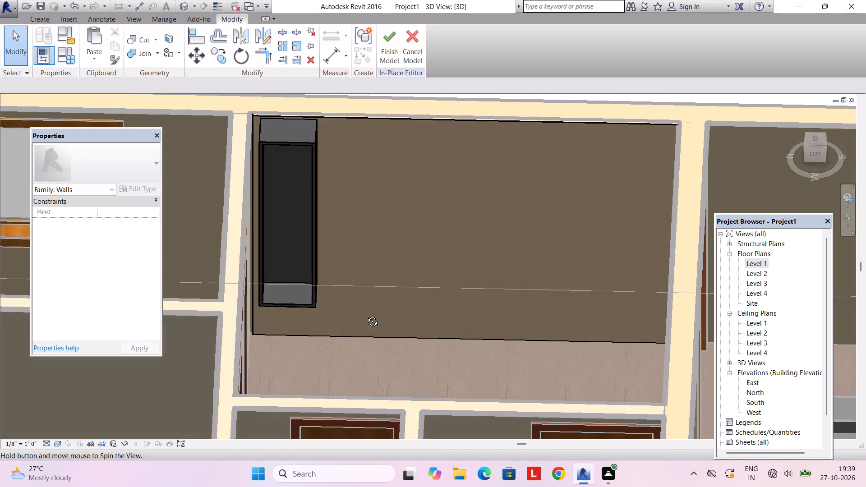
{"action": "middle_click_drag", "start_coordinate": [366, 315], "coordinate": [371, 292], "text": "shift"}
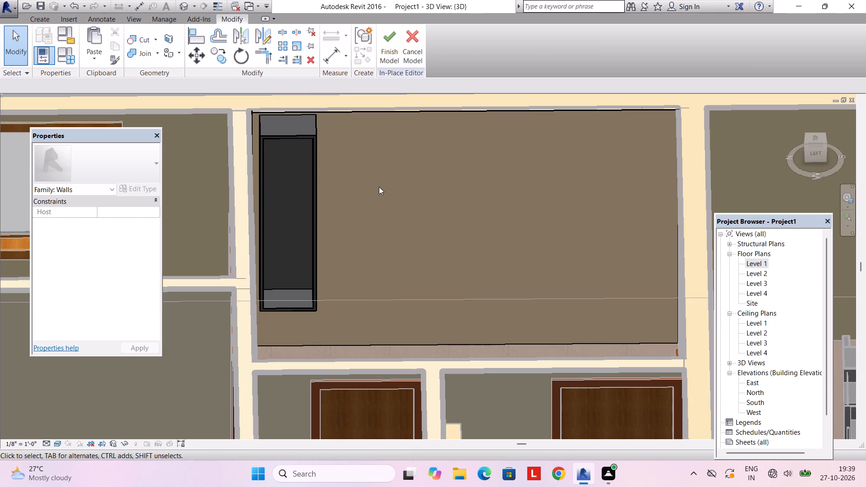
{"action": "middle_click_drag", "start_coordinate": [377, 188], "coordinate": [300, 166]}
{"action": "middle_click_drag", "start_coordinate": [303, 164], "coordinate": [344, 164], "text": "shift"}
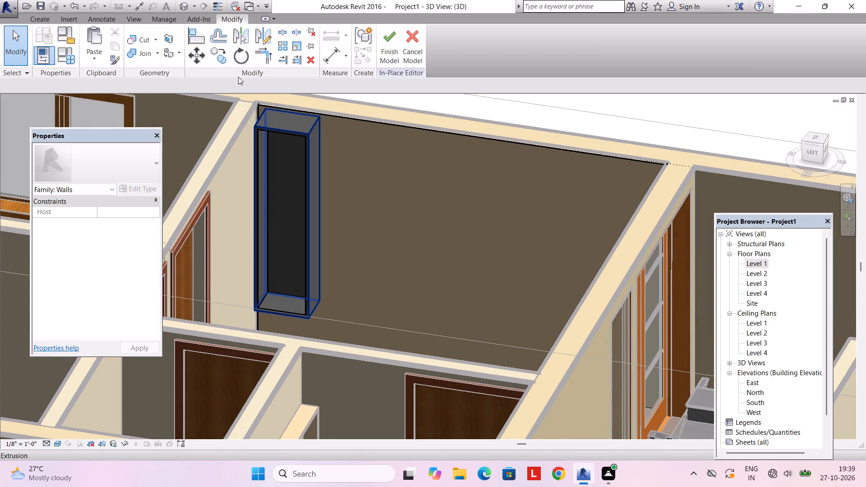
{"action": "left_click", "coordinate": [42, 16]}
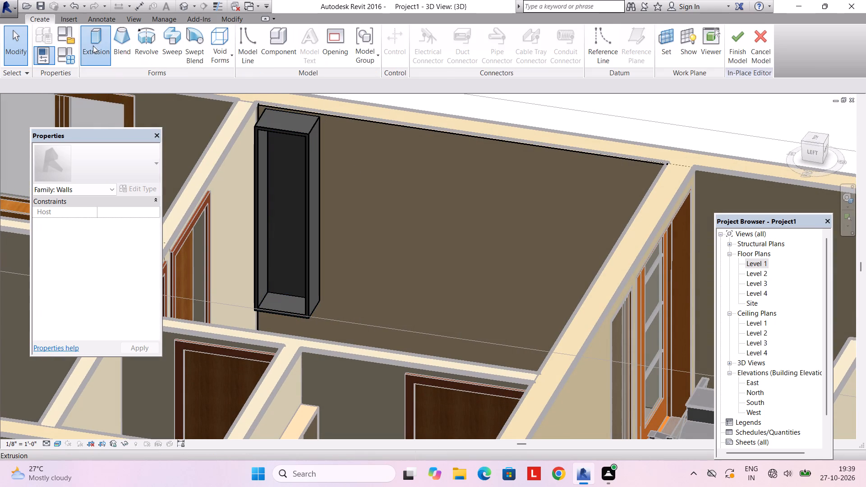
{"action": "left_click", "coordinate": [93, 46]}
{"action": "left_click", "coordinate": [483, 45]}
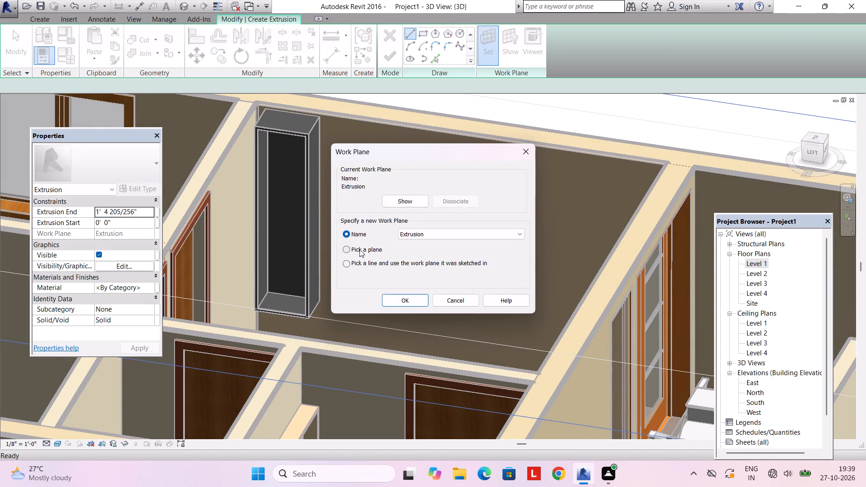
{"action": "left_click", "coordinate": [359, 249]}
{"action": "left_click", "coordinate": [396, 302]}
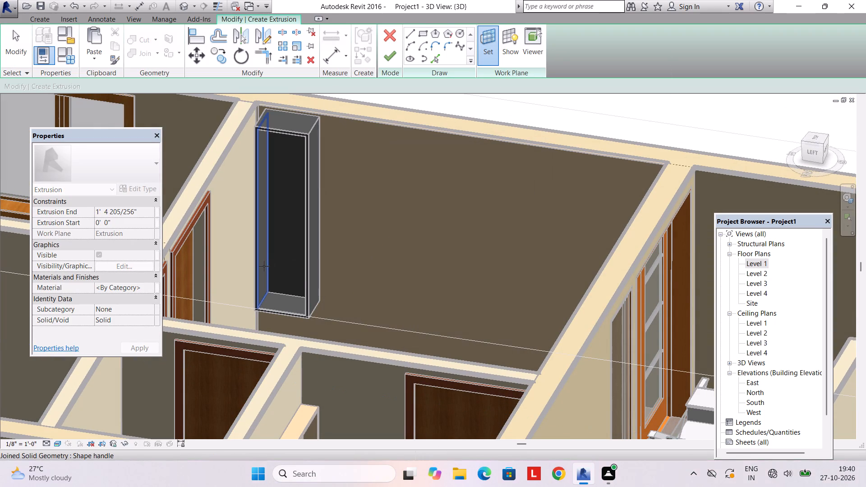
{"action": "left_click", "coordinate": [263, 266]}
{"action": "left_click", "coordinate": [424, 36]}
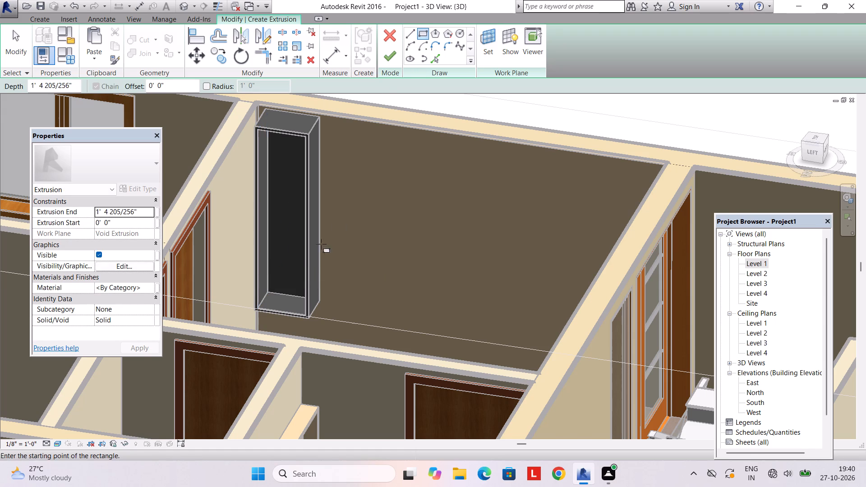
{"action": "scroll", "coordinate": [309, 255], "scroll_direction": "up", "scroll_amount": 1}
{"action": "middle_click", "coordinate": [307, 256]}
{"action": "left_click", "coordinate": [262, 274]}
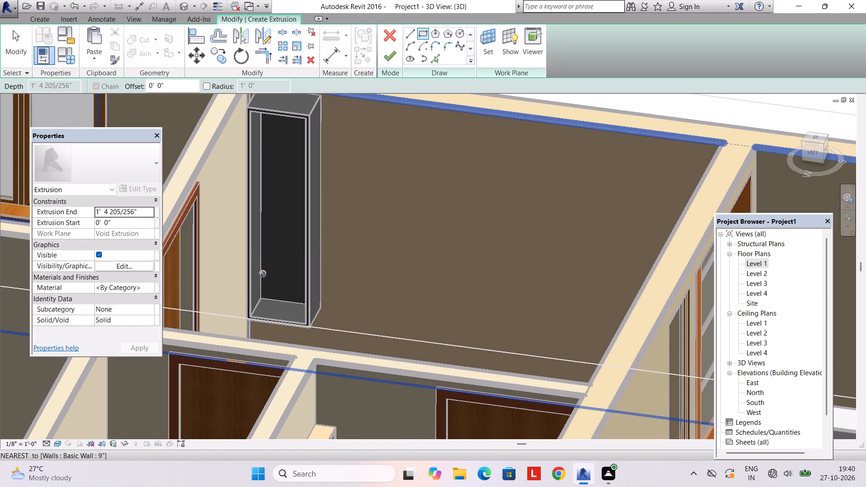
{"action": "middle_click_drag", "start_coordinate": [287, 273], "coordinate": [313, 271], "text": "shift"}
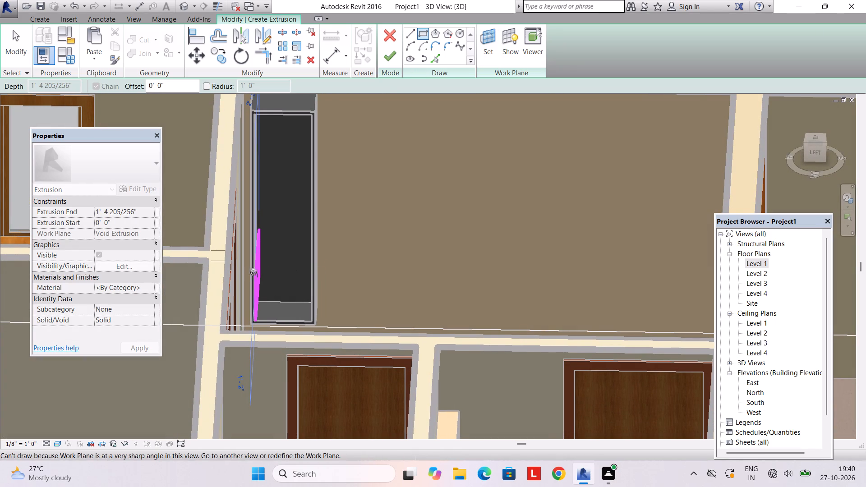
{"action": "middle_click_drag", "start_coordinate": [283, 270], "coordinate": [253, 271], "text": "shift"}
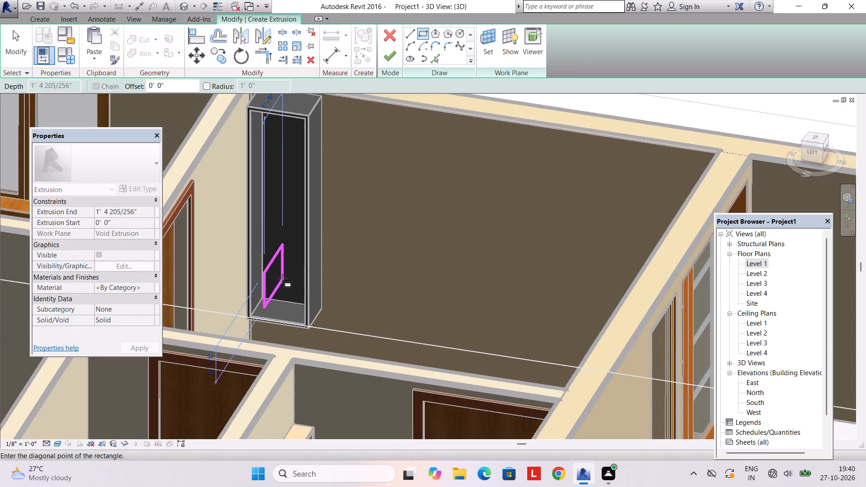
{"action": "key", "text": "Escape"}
Set the tall box's inner back face as work plane and sketch a shelf rectangle about 1' 4" by 1 1/4" across its lower part.
{"action": "middle_click_drag", "start_coordinate": [289, 248], "coordinate": [306, 252]}
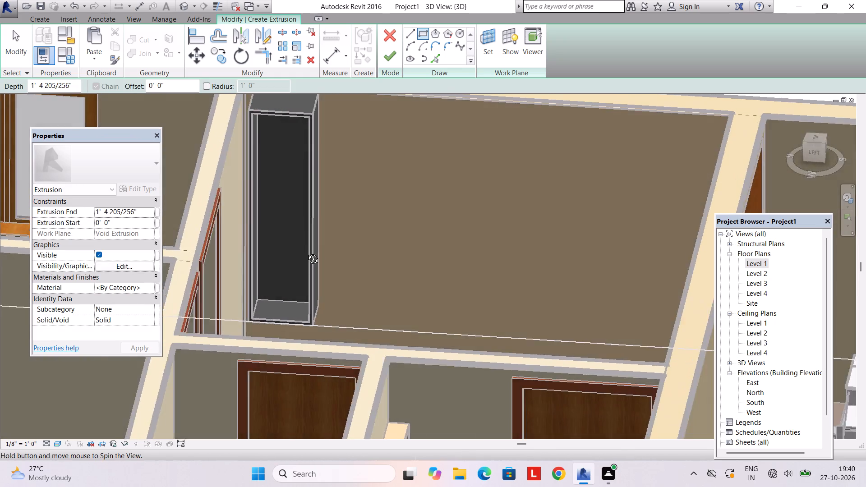
{"action": "middle_click_drag", "start_coordinate": [306, 252], "coordinate": [264, 263]}
{"action": "left_click", "coordinate": [484, 56]}
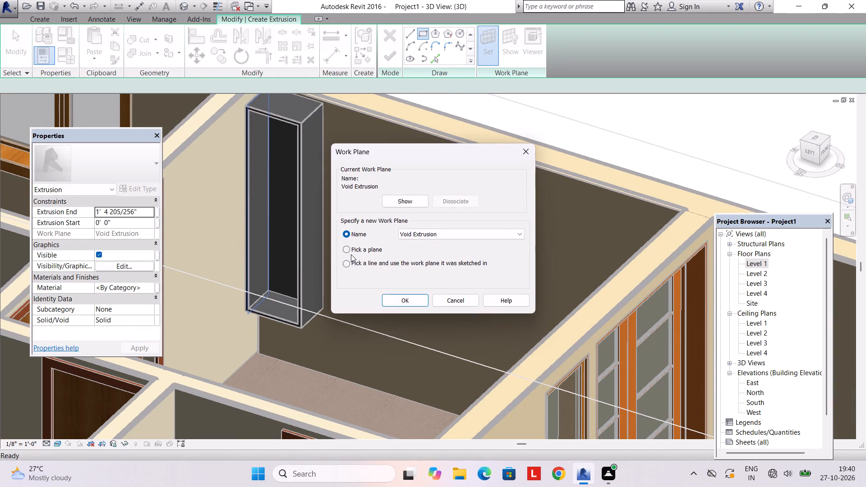
{"action": "left_click", "coordinate": [351, 253]}
{"action": "left_click", "coordinate": [401, 302]}
{"action": "scroll", "coordinate": [272, 254], "scroll_direction": "up", "scroll_amount": 4}
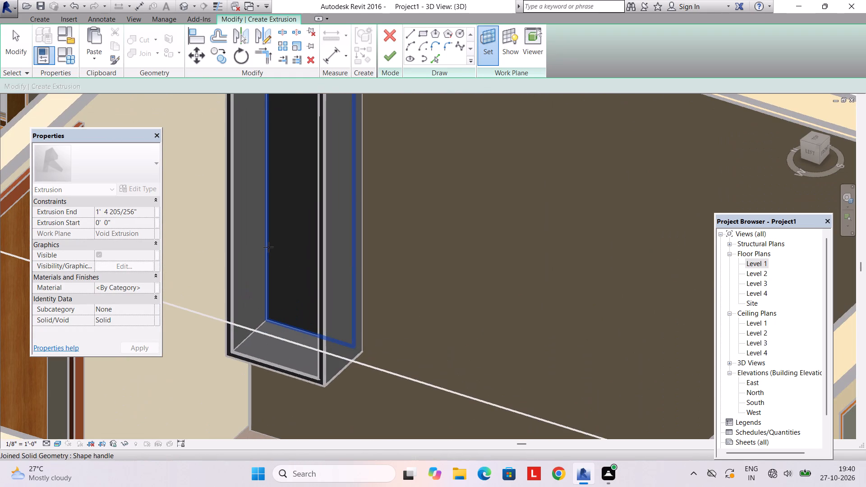
{"action": "left_click", "coordinate": [268, 247]}
{"action": "middle_click_drag", "start_coordinate": [272, 246], "coordinate": [311, 248], "text": "shift"}
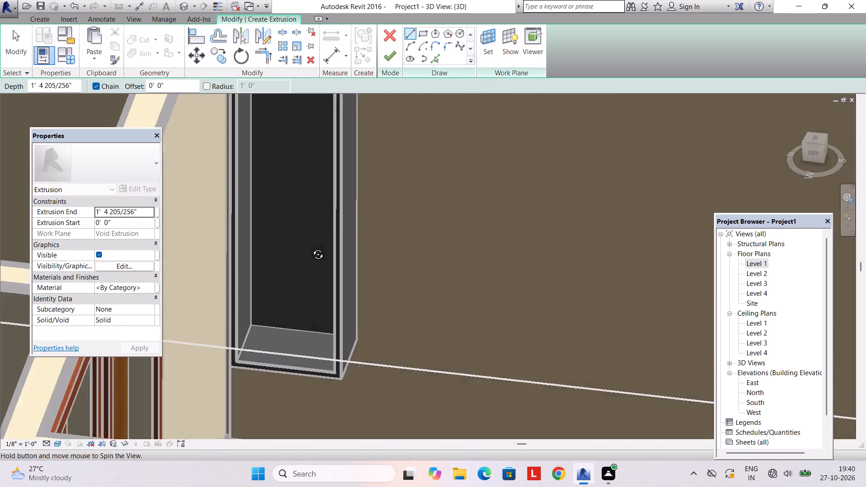
{"action": "middle_click_drag", "start_coordinate": [311, 248], "coordinate": [320, 246], "text": "shift"}
{"action": "left_click", "coordinate": [422, 37]}
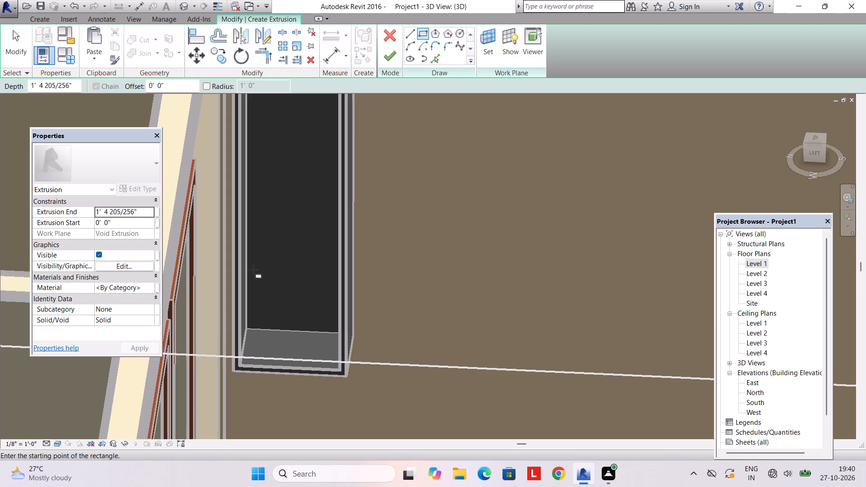
{"action": "left_click", "coordinate": [248, 270]}
{"action": "middle_click_drag", "start_coordinate": [318, 276], "coordinate": [345, 280]}
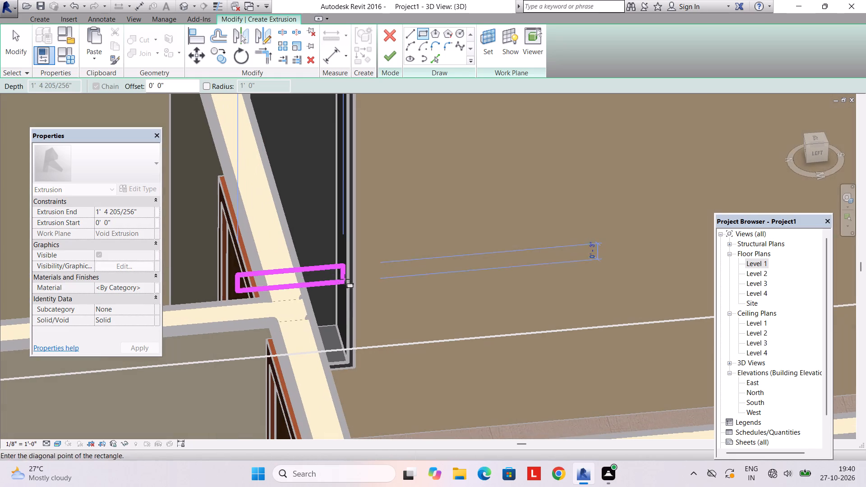
{"action": "left_click", "coordinate": [333, 273]}
{"action": "middle_click_drag", "start_coordinate": [332, 276], "coordinate": [313, 282], "text": "shift"}
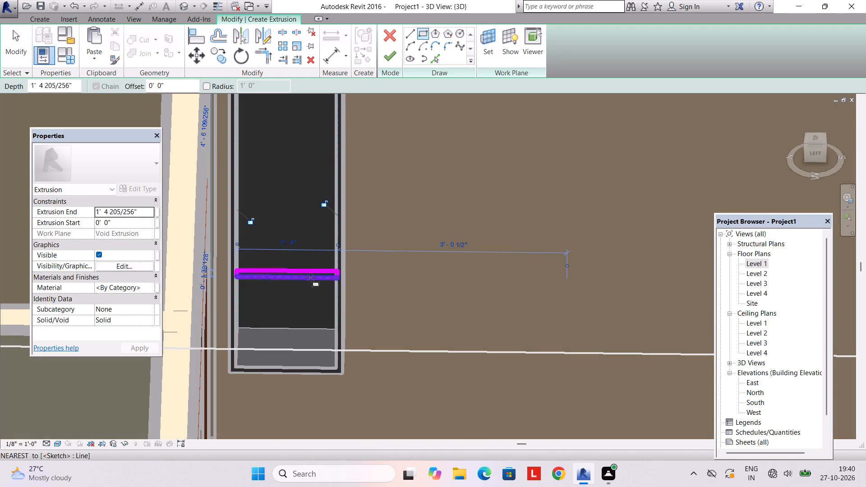
{"action": "key", "text": "Escape"}
{"action": "key", "text": "Escape"}
Set the thickness of the shelf rectangle to 1".
{"action": "scroll", "coordinate": [299, 270], "scroll_direction": "up", "scroll_amount": 3}
{"action": "left_click", "coordinate": [299, 270]}
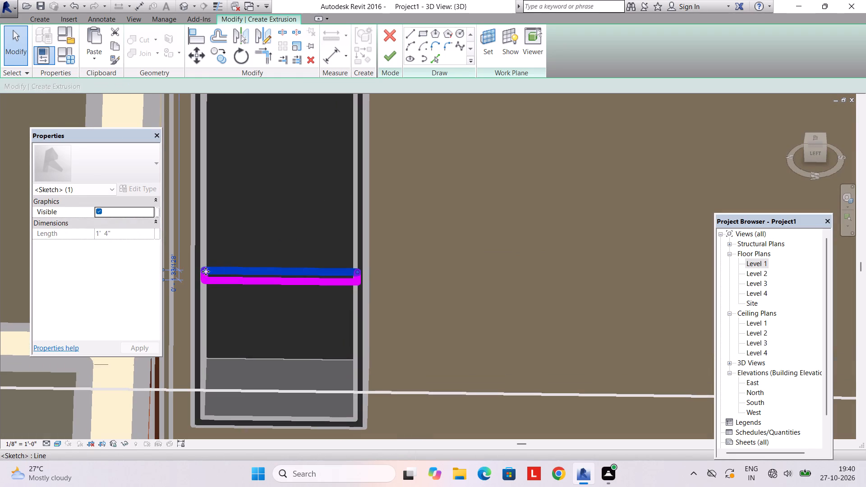
{"action": "scroll", "coordinate": [186, 272], "scroll_direction": "up", "scroll_amount": 3}
{"action": "middle_click_drag", "start_coordinate": [187, 272], "coordinate": [289, 284]}
{"action": "middle_click_drag", "start_coordinate": [290, 286], "coordinate": [265, 283], "text": "shift"}
{"action": "scroll", "coordinate": [266, 283], "scroll_direction": "up", "scroll_amount": 3}
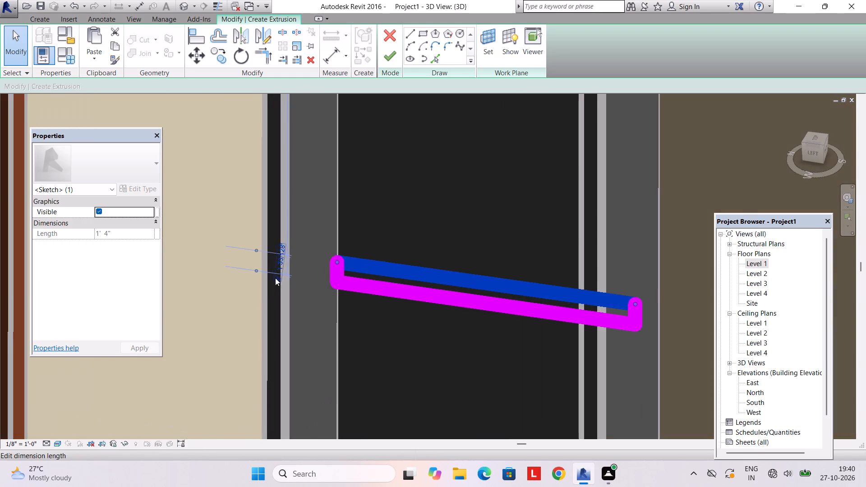
{"action": "scroll", "coordinate": [275, 278], "scroll_direction": "up", "scroll_amount": 2}
{"action": "left_click", "coordinate": [283, 263]}
{"action": "scroll", "coordinate": [321, 280], "scroll_direction": "down", "scroll_amount": 4}
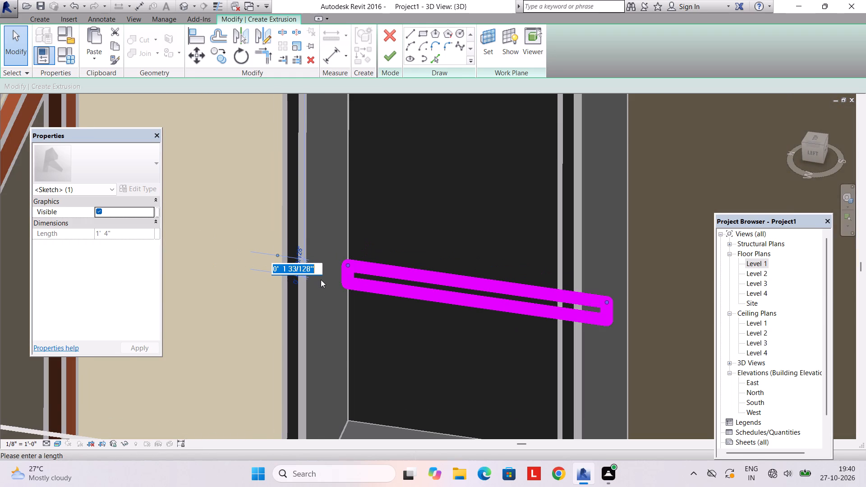
{"action": "type", "text": "1\""}
{"action": "key", "text": "Return"}
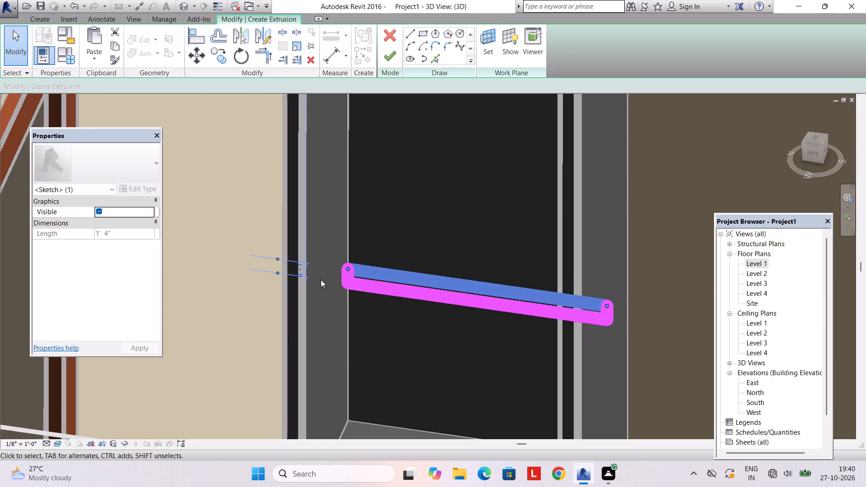
Finish the shelf extrusion and set its extrusion end to 9".
{"action": "left_click", "coordinate": [392, 58]}
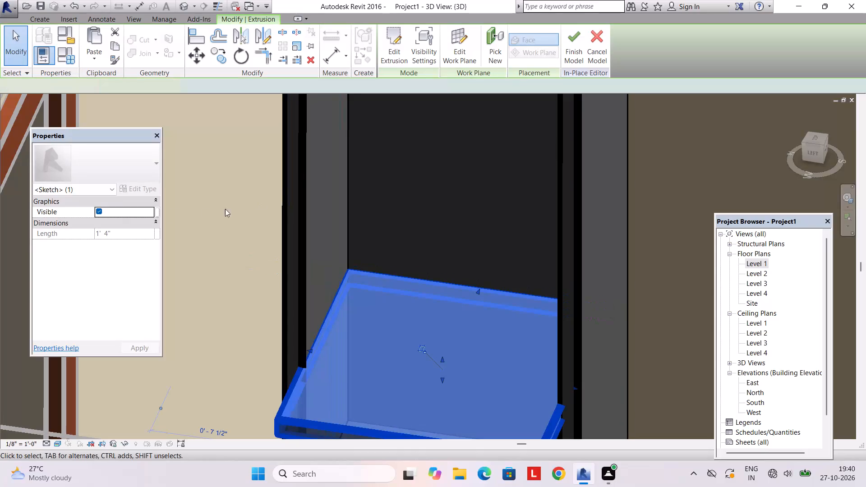
{"action": "scroll", "coordinate": [256, 221], "scroll_direction": "down", "scroll_amount": 4}
{"action": "left_click", "coordinate": [142, 210]}
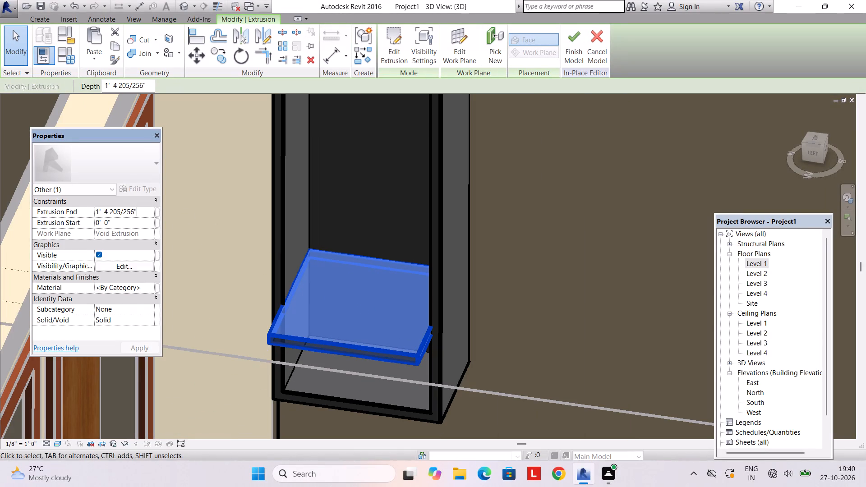
{"action": "left_click_drag", "start_coordinate": [142, 210], "coordinate": [73, 199]}
{"action": "type", "text": "9\""}
{"action": "key", "text": "Return"}
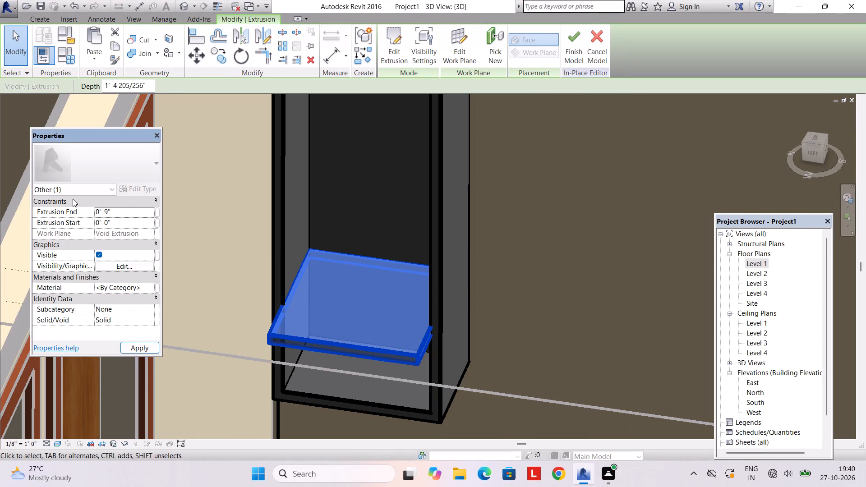
{"action": "key", "text": "Return"}
{"action": "key", "text": "Escape"}
{"action": "scroll", "coordinate": [290, 216], "scroll_direction": "down", "scroll_amount": 4}
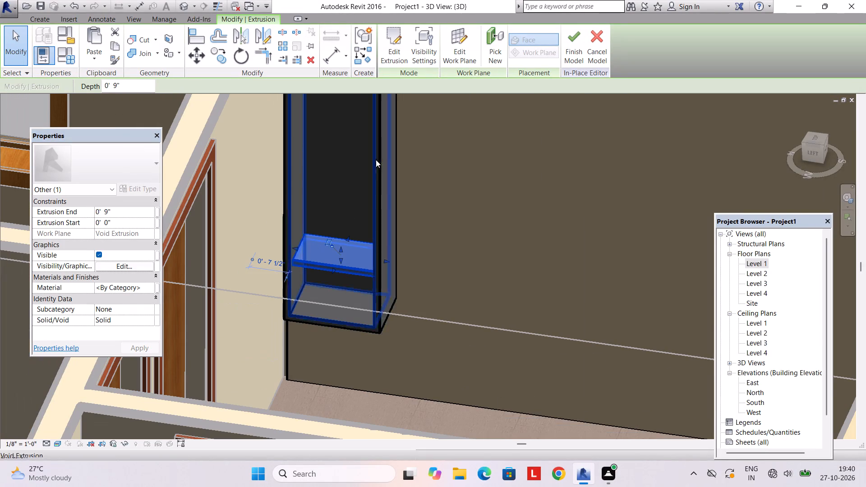
{"action": "key", "text": "Escape"}
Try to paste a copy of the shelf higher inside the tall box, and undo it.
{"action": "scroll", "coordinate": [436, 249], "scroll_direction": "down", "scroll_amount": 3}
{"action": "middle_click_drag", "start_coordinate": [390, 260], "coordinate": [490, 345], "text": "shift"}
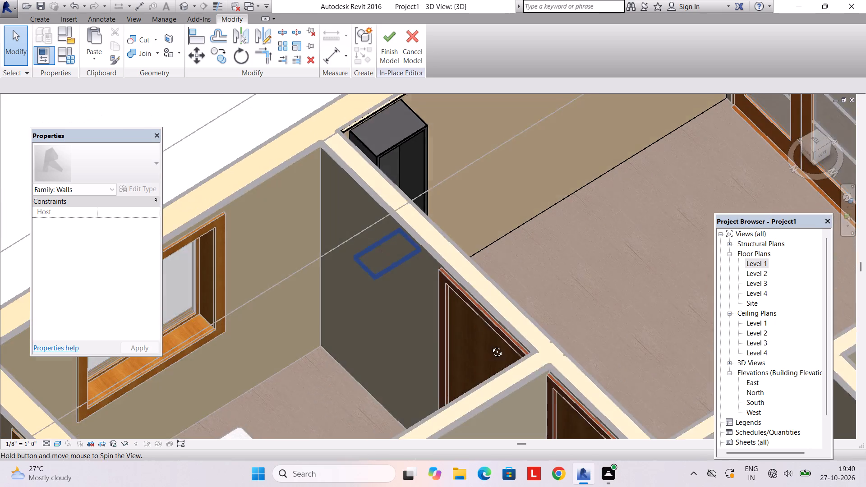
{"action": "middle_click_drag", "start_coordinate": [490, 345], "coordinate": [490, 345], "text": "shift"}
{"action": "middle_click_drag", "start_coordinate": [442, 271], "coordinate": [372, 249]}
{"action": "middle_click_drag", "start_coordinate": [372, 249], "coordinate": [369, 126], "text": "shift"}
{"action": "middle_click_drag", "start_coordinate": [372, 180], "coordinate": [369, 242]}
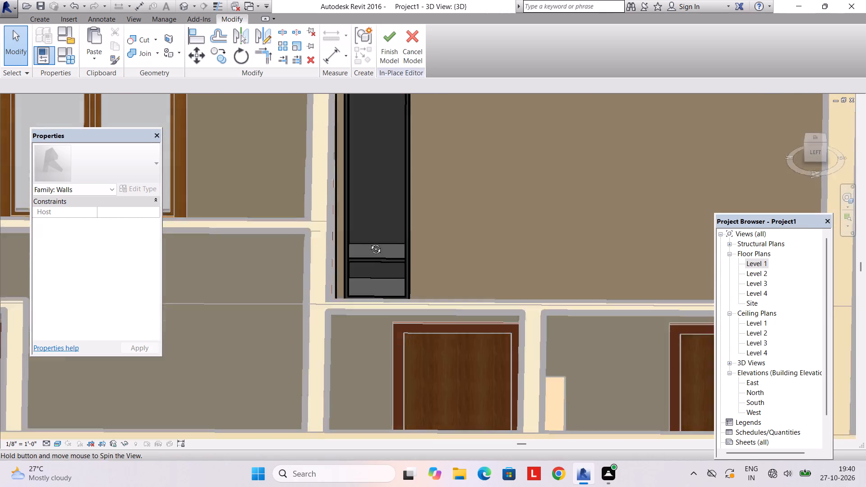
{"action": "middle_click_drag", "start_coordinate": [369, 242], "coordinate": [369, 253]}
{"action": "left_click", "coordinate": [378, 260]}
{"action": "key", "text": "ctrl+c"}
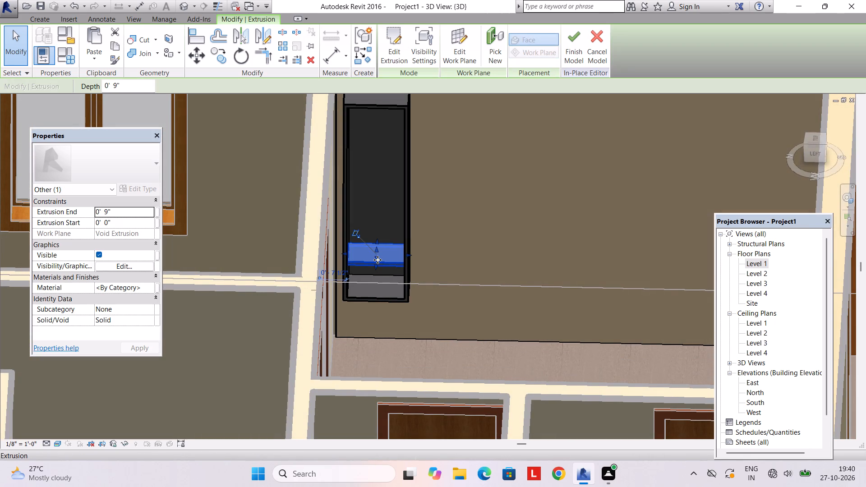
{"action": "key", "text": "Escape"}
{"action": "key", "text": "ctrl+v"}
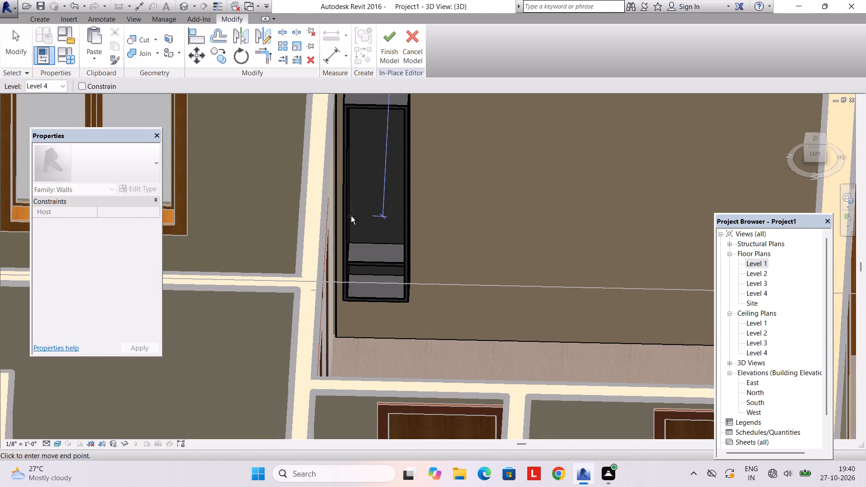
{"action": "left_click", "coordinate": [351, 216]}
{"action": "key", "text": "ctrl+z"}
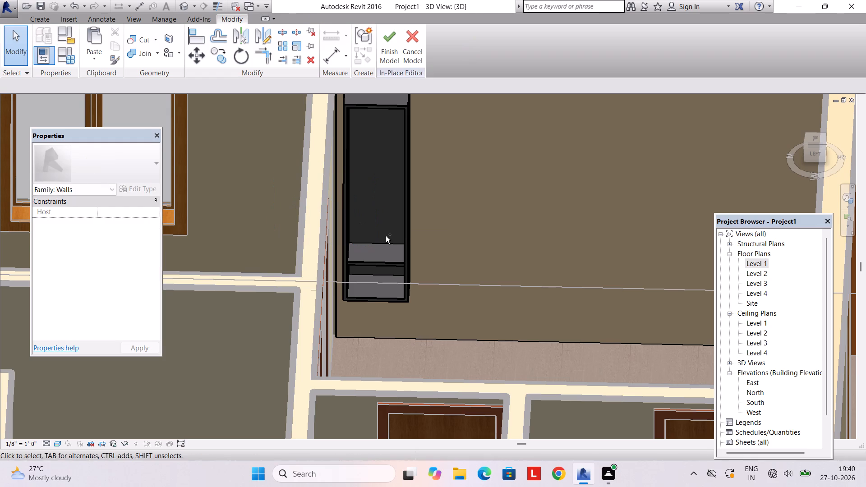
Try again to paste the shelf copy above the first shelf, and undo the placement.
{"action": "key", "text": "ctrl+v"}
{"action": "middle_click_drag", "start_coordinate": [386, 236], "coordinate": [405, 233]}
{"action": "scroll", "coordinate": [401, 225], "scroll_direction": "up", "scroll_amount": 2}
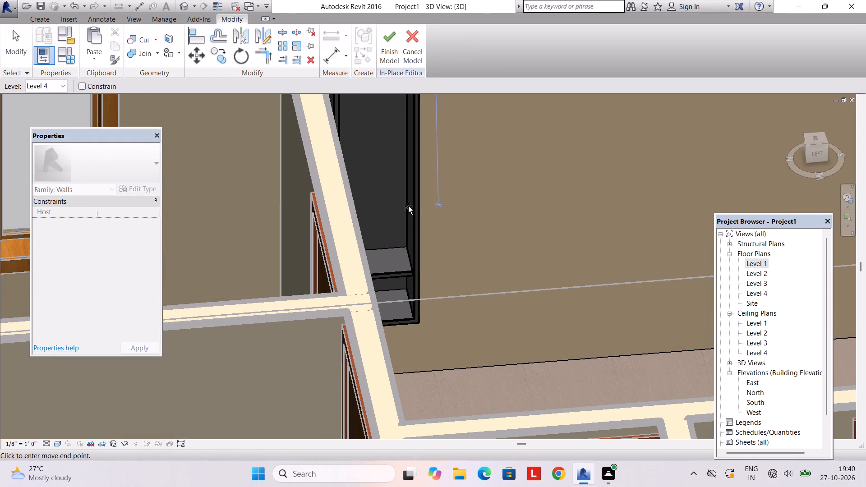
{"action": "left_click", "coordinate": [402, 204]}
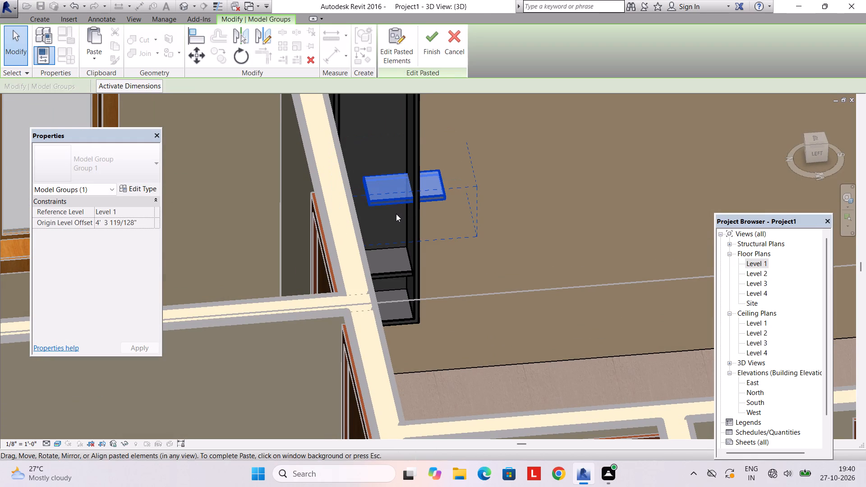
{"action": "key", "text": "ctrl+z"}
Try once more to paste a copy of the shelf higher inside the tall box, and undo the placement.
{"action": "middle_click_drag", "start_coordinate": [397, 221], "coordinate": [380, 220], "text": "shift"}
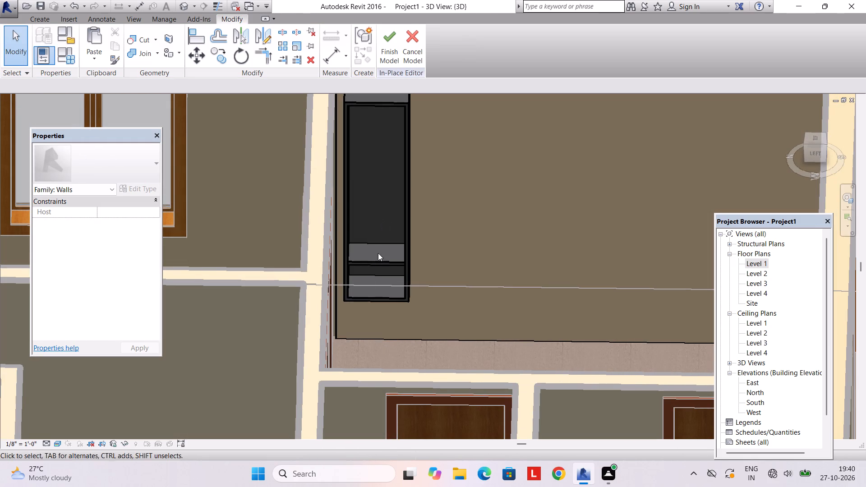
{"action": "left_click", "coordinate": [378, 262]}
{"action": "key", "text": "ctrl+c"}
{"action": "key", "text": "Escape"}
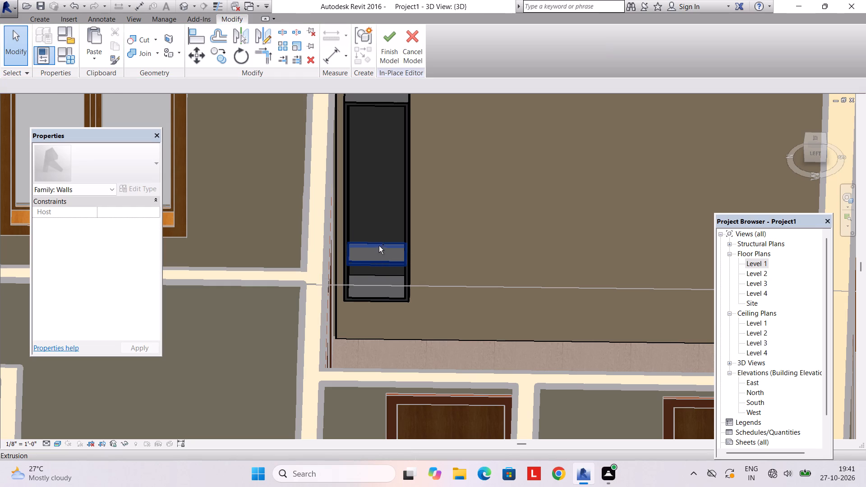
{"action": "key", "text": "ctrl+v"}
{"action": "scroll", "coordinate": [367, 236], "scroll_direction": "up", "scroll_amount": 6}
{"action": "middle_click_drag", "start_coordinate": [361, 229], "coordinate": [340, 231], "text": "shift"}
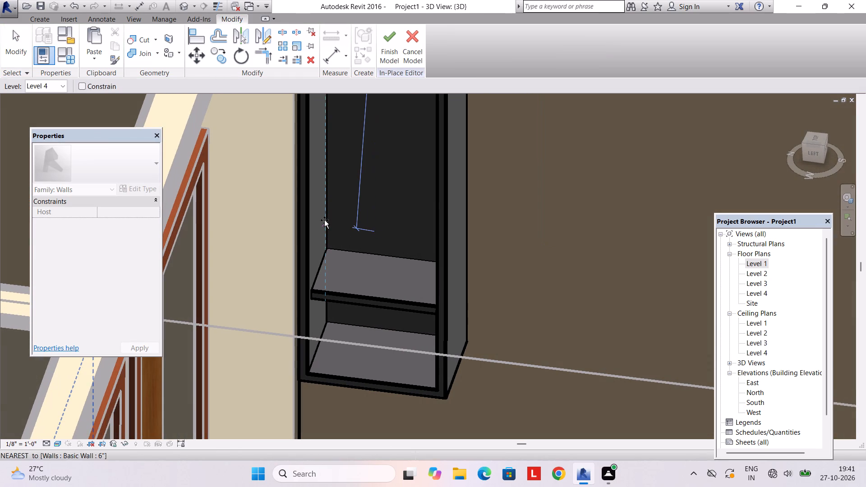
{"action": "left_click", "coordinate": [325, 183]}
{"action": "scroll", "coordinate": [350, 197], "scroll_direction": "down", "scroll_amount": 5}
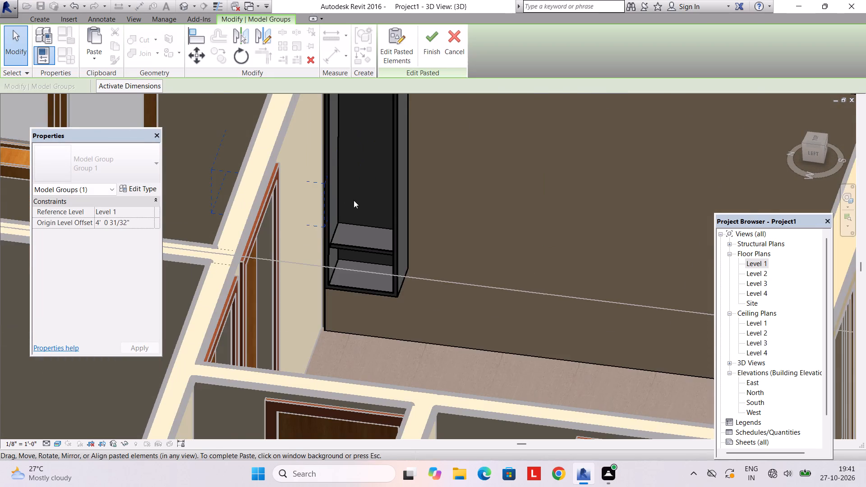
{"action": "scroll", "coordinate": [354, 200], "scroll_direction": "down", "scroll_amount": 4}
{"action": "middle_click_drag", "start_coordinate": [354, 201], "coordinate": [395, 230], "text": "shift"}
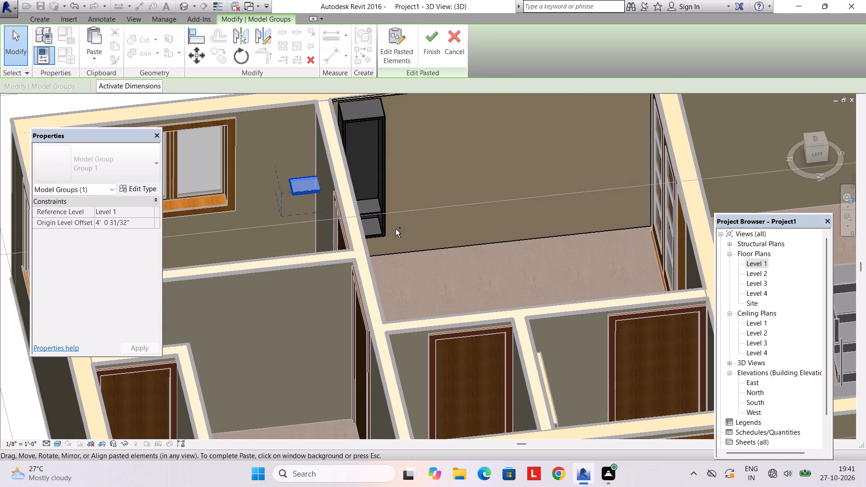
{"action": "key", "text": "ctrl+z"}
Mirror a copy of the shelf about a horizontal axis drawn at the tall box's mid-height.
{"action": "scroll", "coordinate": [387, 220], "scroll_direction": "down", "scroll_amount": 4}
{"action": "left_click", "coordinate": [387, 222]}
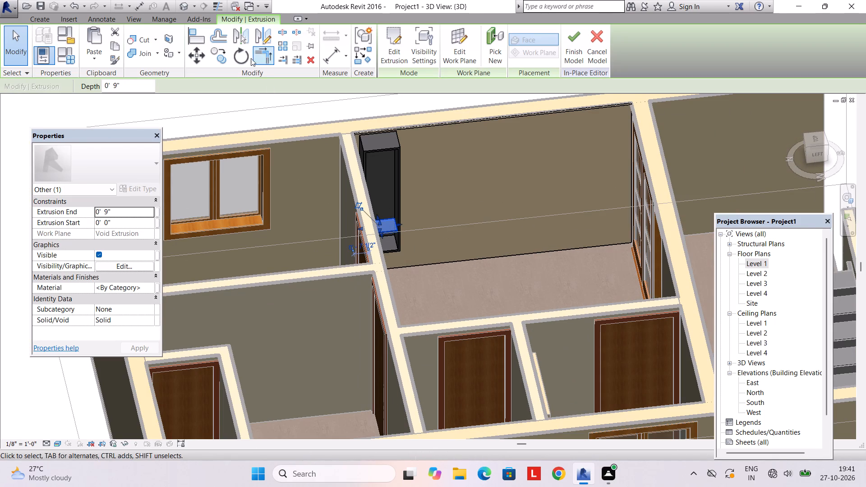
{"action": "left_click", "coordinate": [268, 40]}
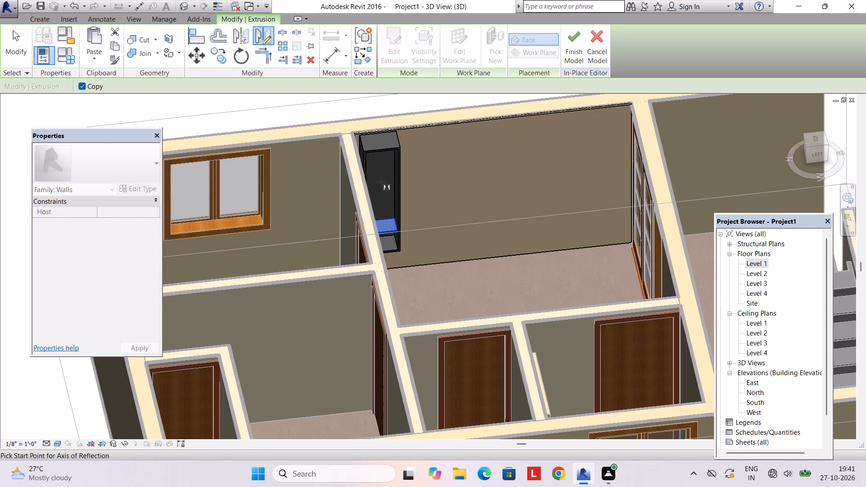
{"action": "middle_click_drag", "start_coordinate": [382, 182], "coordinate": [362, 187]}
{"action": "middle_click_drag", "start_coordinate": [361, 198], "coordinate": [347, 179], "text": "shift"}
{"action": "scroll", "coordinate": [347, 179], "scroll_direction": "down", "scroll_amount": 1, "text": "shift"}
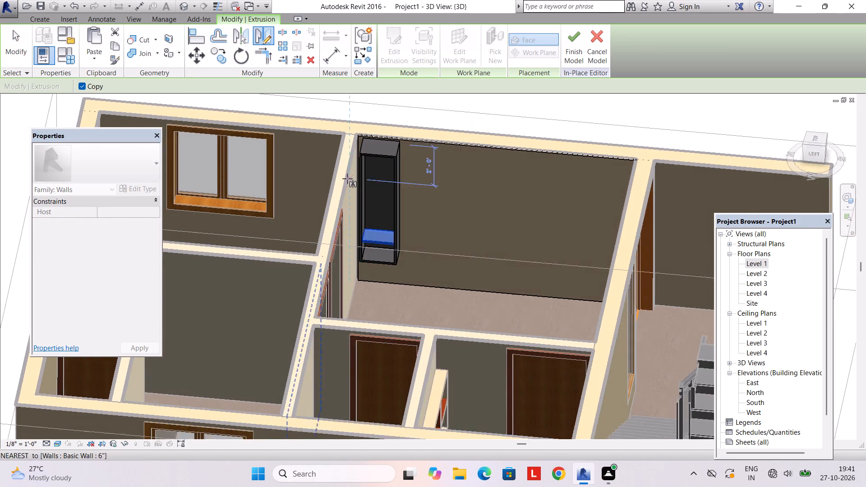
{"action": "scroll", "coordinate": [353, 183], "scroll_direction": "up", "scroll_amount": 4}
{"action": "middle_click_drag", "start_coordinate": [384, 199], "coordinate": [369, 172], "text": "shift"}
{"action": "left_click", "coordinate": [373, 208]}
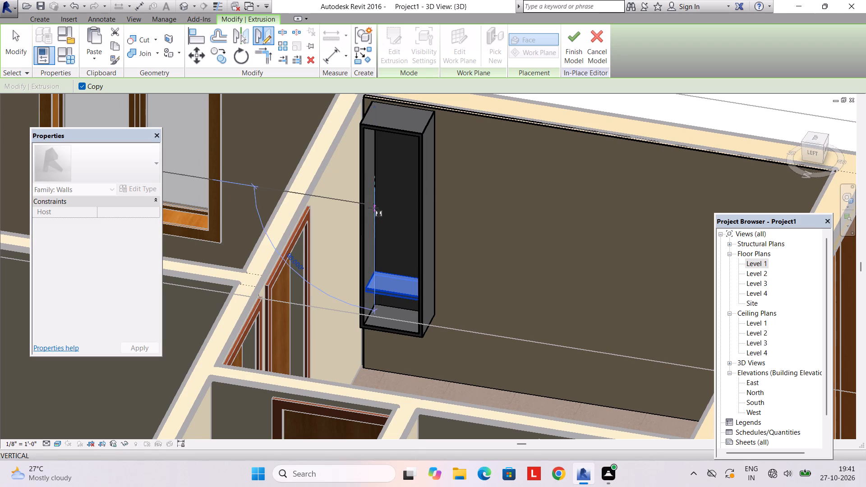
{"action": "middle_click_drag", "start_coordinate": [411, 218], "coordinate": [430, 213], "text": "shift"}
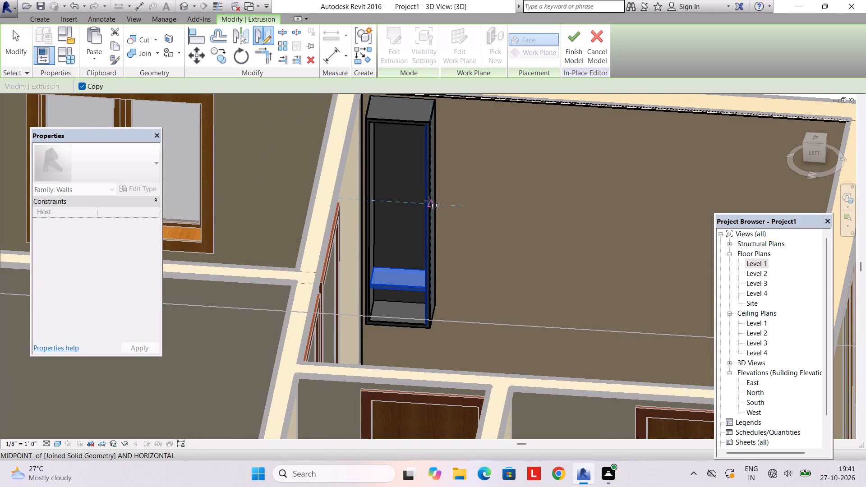
{"action": "left_click", "coordinate": [429, 201]}
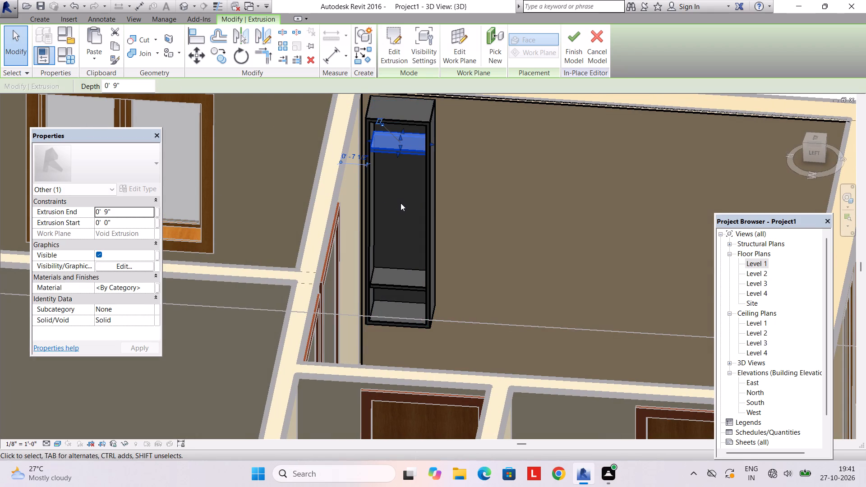
Nudge the mirrored shelf down 21 increments to near the box's mid-height, above the first shelf.
{"action": "key", "text": "Down"}
{"action": "key", "text": "Down"}
{"action": "key", "text": "Down"}
{"action": "key", "text": "Down"}
{"action": "key", "text": "Down"}
{"action": "key", "text": "Down"}
{"action": "key", "text": "Down"}
{"action": "key", "text": "Down"}
{"action": "key", "text": "Down"}
{"action": "key", "text": "Down"}
{"action": "key", "text": "Down"}
{"action": "key", "text": "Down"}
{"action": "key", "text": "Down"}
{"action": "key", "text": "Down"}
{"action": "key", "text": "Down"}
{"action": "key", "text": "Down"}
{"action": "key", "text": "Down"}
{"action": "key", "text": "Down"}
{"action": "key", "text": "Down"}
{"action": "key", "text": "Down"}
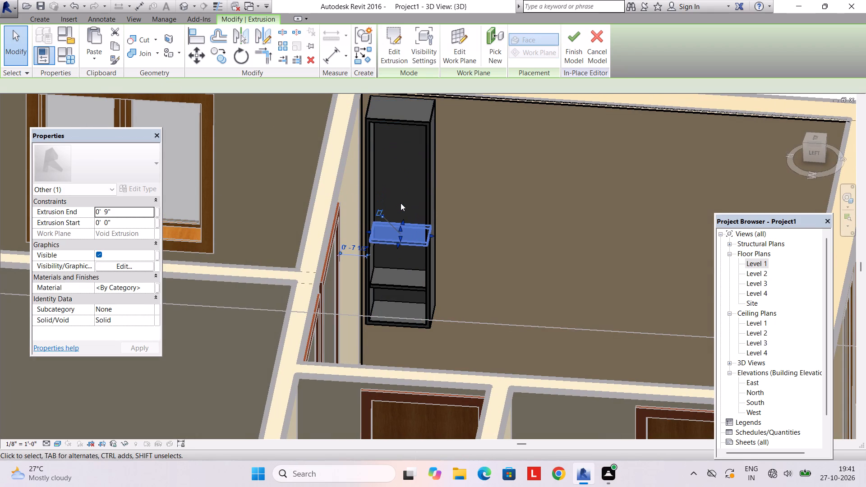
{"action": "key", "text": "Down"}
{"action": "key", "text": "Escape"}
Mirror a copy of the second shelf upward about a horizontal axis drawn between it and the box's top.
{"action": "middle_click_drag", "start_coordinate": [401, 203], "coordinate": [401, 161]}
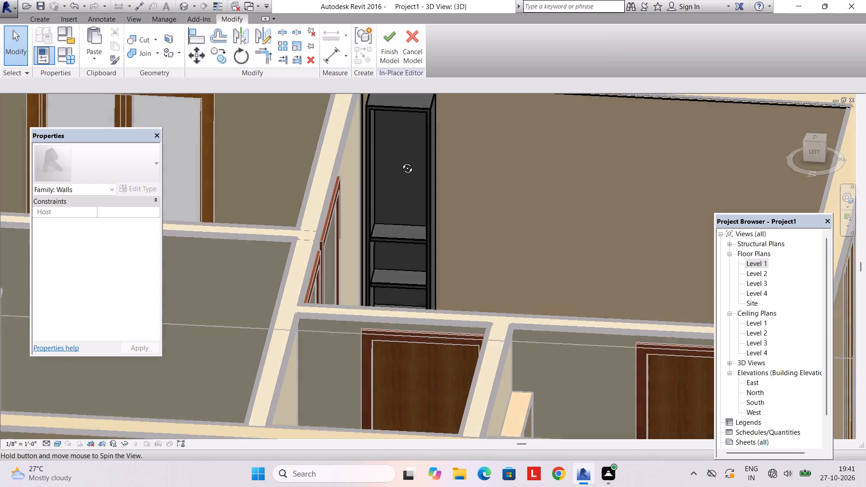
{"action": "middle_click_drag", "start_coordinate": [401, 161], "coordinate": [405, 169]}
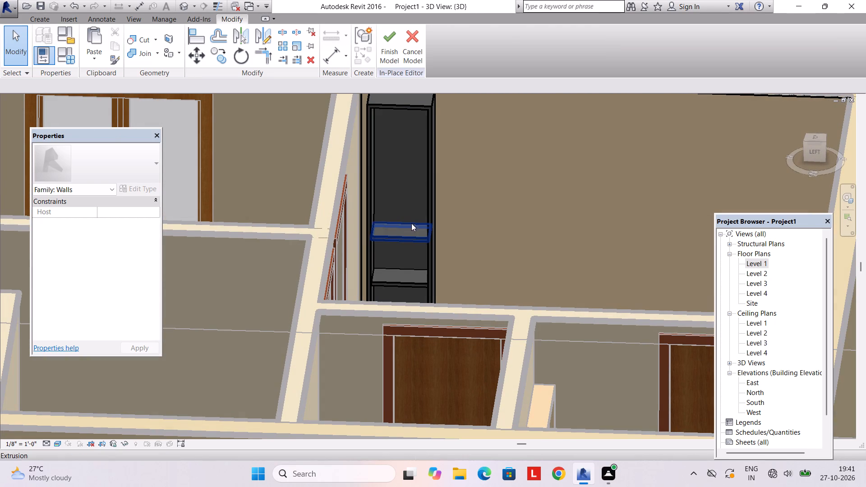
{"action": "left_click", "coordinate": [406, 228]}
{"action": "left_click", "coordinate": [263, 30]}
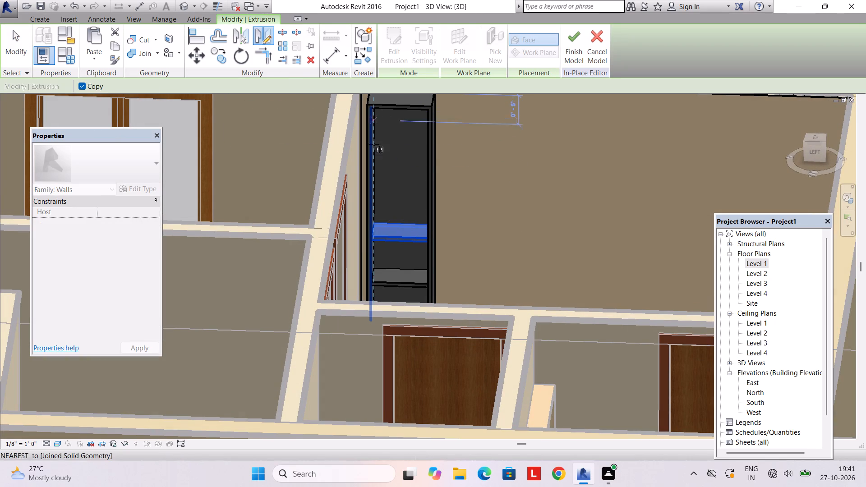
{"action": "left_click", "coordinate": [375, 175]}
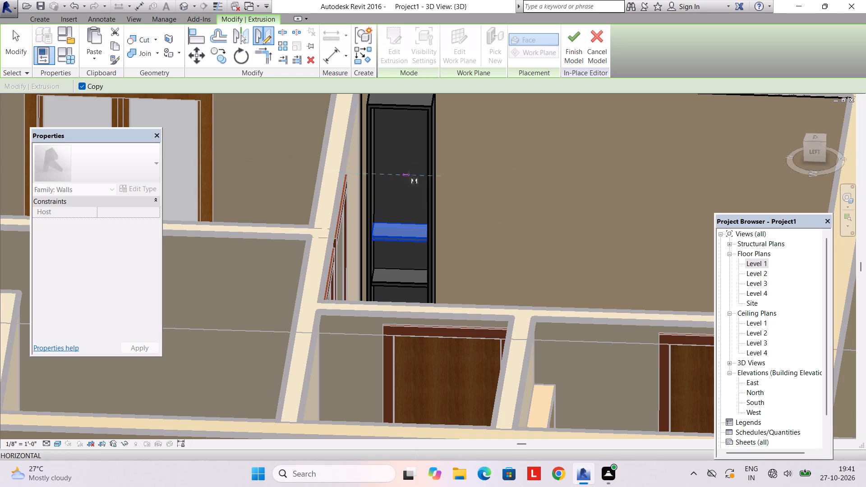
{"action": "left_click", "coordinate": [430, 175]}
Nudge the new third shelf down 20 increments so it sits above the second shelf.
{"action": "key", "text": "Down"}
{"action": "key", "text": "Down"}
{"action": "key", "text": "Down"}
{"action": "key", "text": "Down"}
{"action": "key", "text": "Down"}
{"action": "key", "text": "Down"}
{"action": "key", "text": "Down"}
{"action": "key", "text": "Down"}
{"action": "key", "text": "Down"}
{"action": "key", "text": "Down"}
{"action": "key", "text": "Down"}
{"action": "key", "text": "Down"}
{"action": "key", "text": "Down"}
{"action": "key", "text": "Down"}
{"action": "key", "text": "Down"}
{"action": "key", "text": "Down"}
{"action": "key", "text": "Down"}
{"action": "key", "text": "Down"}
{"action": "key", "text": "Down"}
{"action": "key", "text": "Down"}
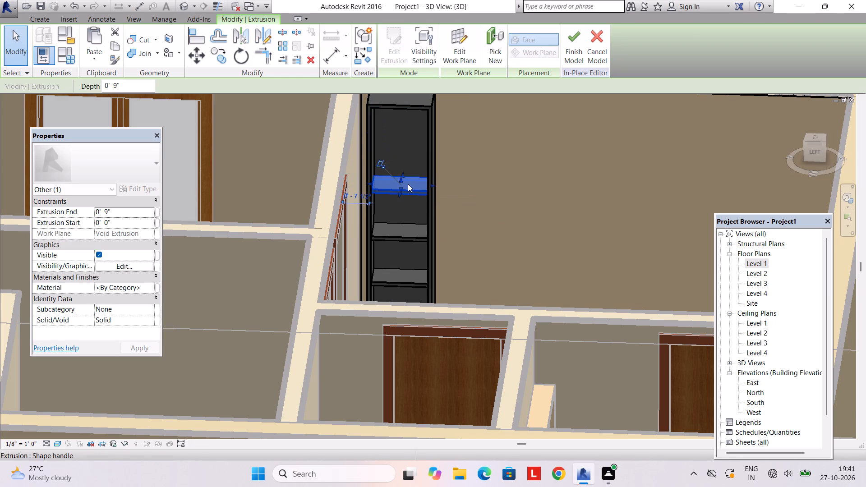
{"action": "key", "text": "Escape"}
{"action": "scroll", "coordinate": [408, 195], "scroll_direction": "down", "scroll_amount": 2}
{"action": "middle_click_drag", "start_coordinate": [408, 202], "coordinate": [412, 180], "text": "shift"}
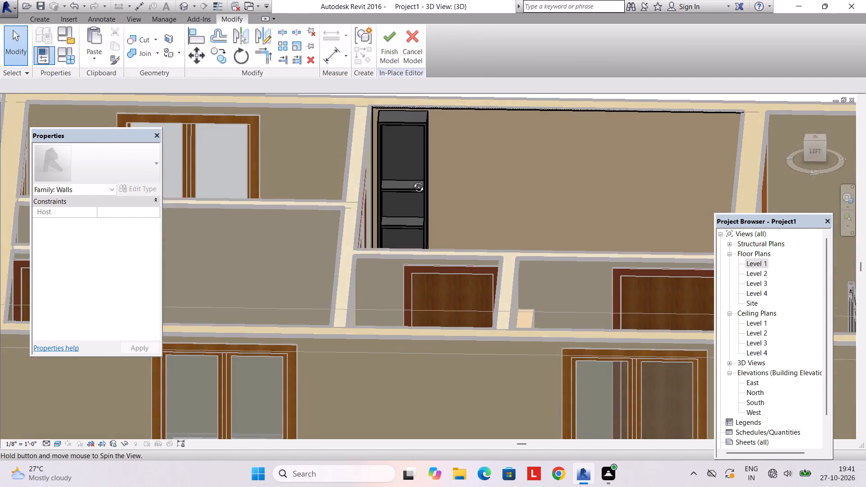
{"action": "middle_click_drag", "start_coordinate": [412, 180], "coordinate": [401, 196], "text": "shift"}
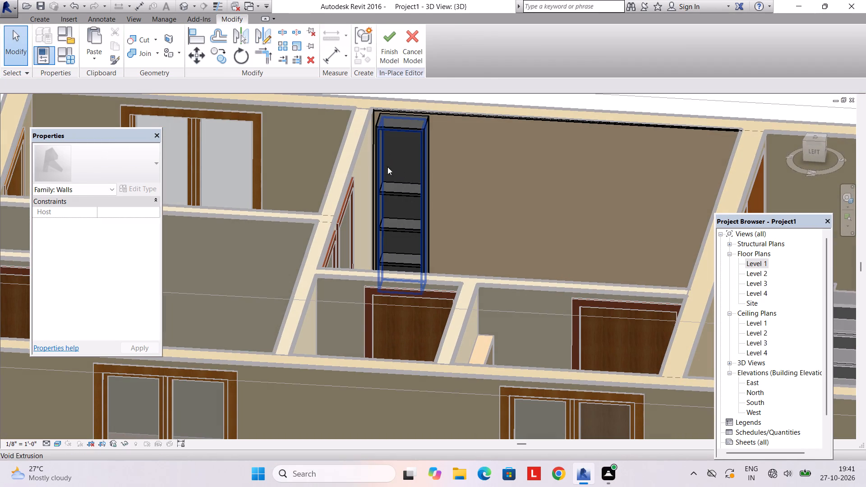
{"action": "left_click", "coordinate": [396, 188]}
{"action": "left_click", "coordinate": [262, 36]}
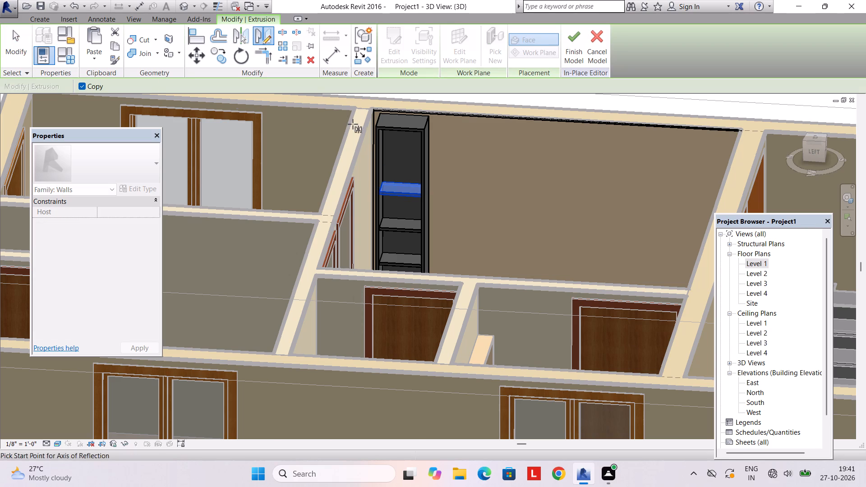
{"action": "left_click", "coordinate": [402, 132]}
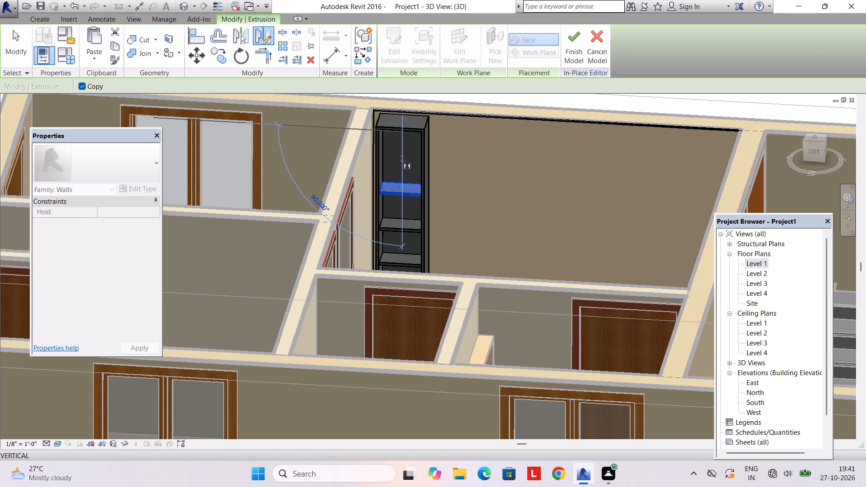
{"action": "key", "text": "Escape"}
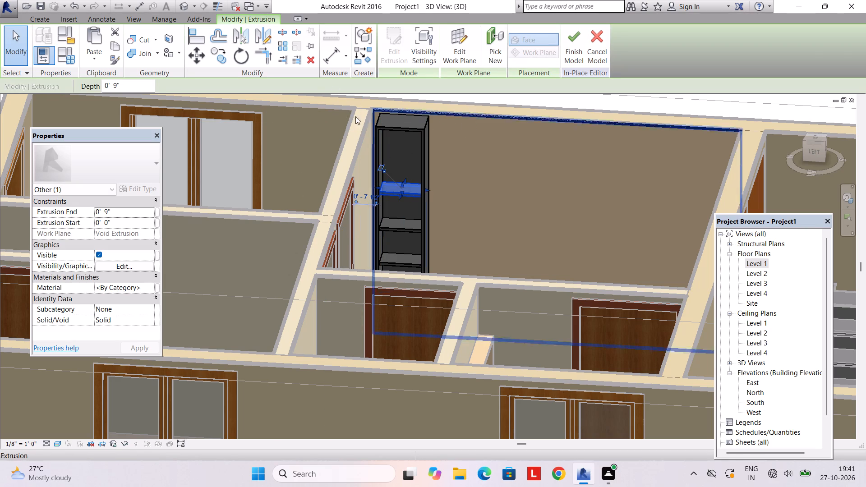
Mirror a copy of the third shelf upward about a horizontal axis drawn just above it.
{"action": "left_click", "coordinate": [265, 35]}
{"action": "left_click_drag", "start_coordinate": [381, 159], "coordinate": [387, 161]}
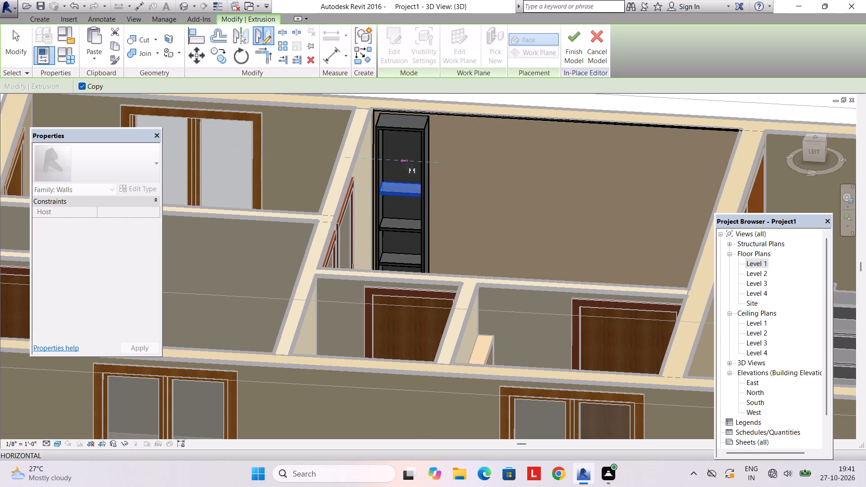
{"action": "left_click", "coordinate": [416, 163]}
Nudge the new fourth shelf down a net eight increments, placing it between the third shelf and the box's top.
{"action": "key", "text": "Down"}
{"action": "key", "text": "Down"}
{"action": "key", "text": "Down"}
{"action": "key", "text": "Down"}
{"action": "key", "text": "Down"}
{"action": "key", "text": "Down"}
{"action": "key", "text": "Down"}
{"action": "key", "text": "Down"}
{"action": "key", "text": "Down"}
{"action": "key", "text": "Down"}
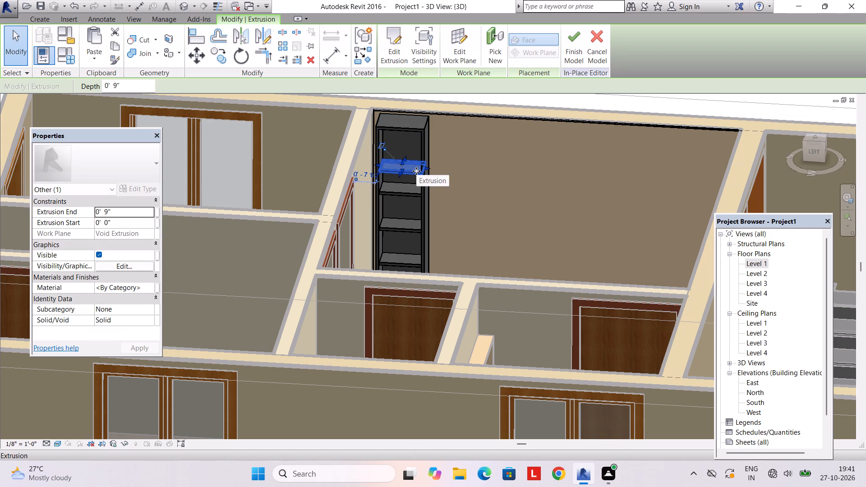
{"action": "key", "text": "Up"}
{"action": "key", "text": "Up"}
{"action": "key", "text": "Escape"}
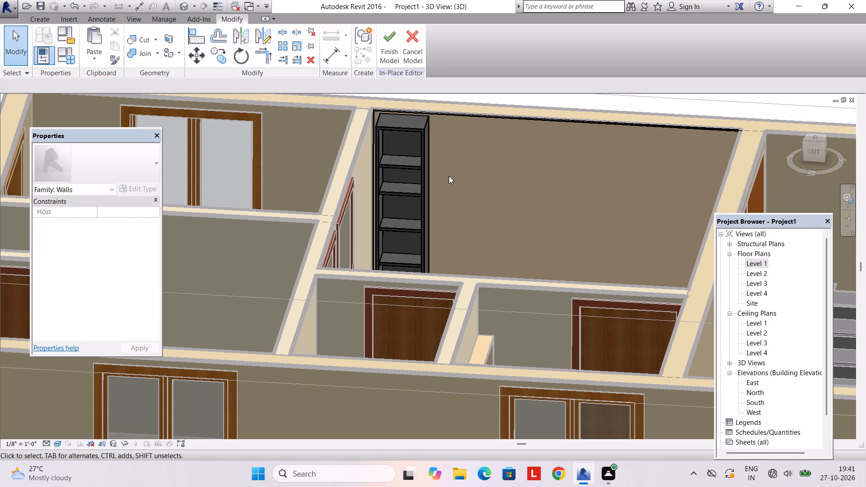
Nudge each of the three lower shelves down one increment to even out the spacing.
{"action": "scroll", "coordinate": [443, 174], "scroll_direction": "down", "scroll_amount": 4}
{"action": "middle_click_drag", "start_coordinate": [443, 174], "coordinate": [470, 180], "text": "shift"}
{"action": "scroll", "coordinate": [449, 182], "scroll_direction": "up", "scroll_amount": 4}
{"action": "middle_click_drag", "start_coordinate": [443, 181], "coordinate": [431, 200]}
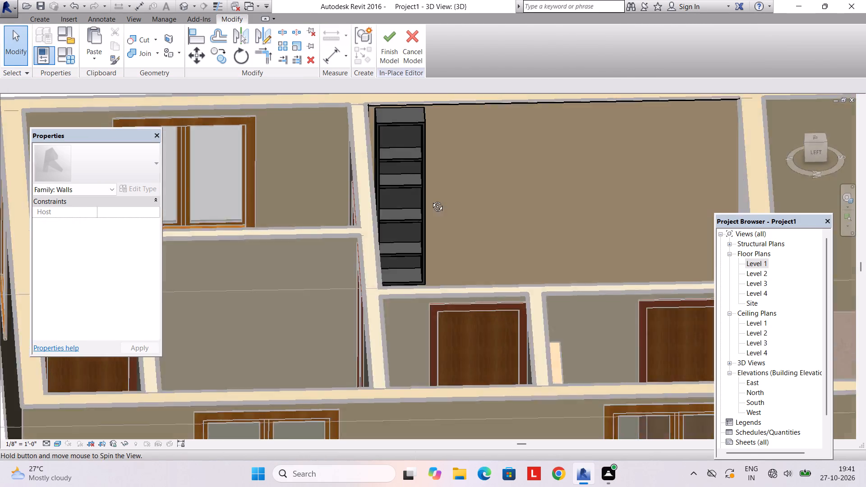
{"action": "middle_click_drag", "start_coordinate": [431, 200], "coordinate": [418, 217]}
{"action": "left_click", "coordinate": [403, 259]}
{"action": "key", "text": "Down"}
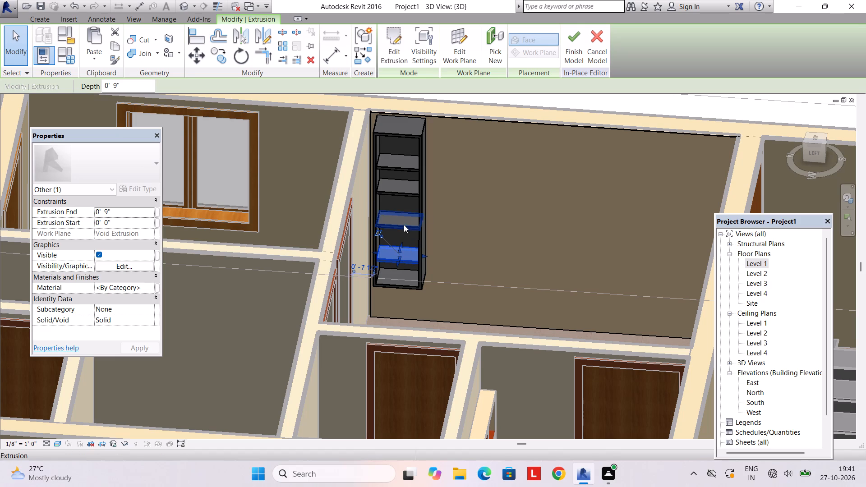
{"action": "left_click", "coordinate": [404, 224]}
{"action": "key", "text": "Down"}
{"action": "left_click", "coordinate": [402, 189]}
{"action": "key", "text": "Down"}
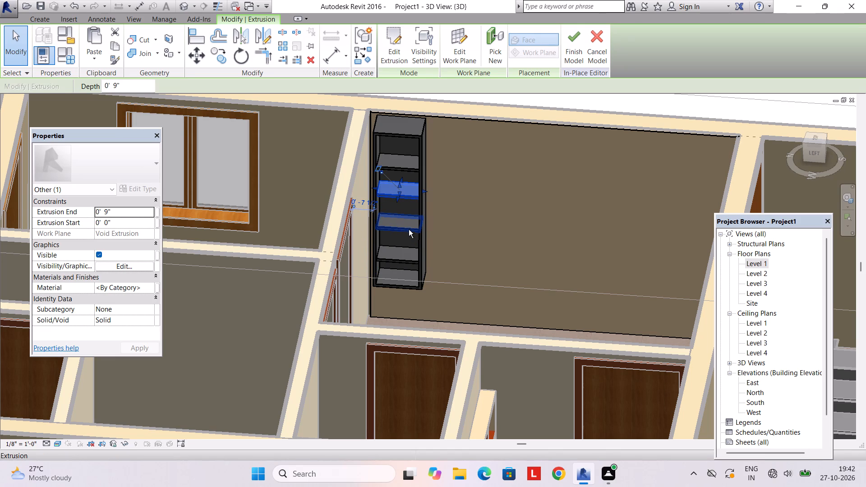
Nudge the topmost shelf up one increment.
{"action": "middle_click_drag", "start_coordinate": [409, 230], "coordinate": [417, 179], "text": "shift"}
{"action": "key", "text": "grave"}
{"action": "key", "text": "Escape"}
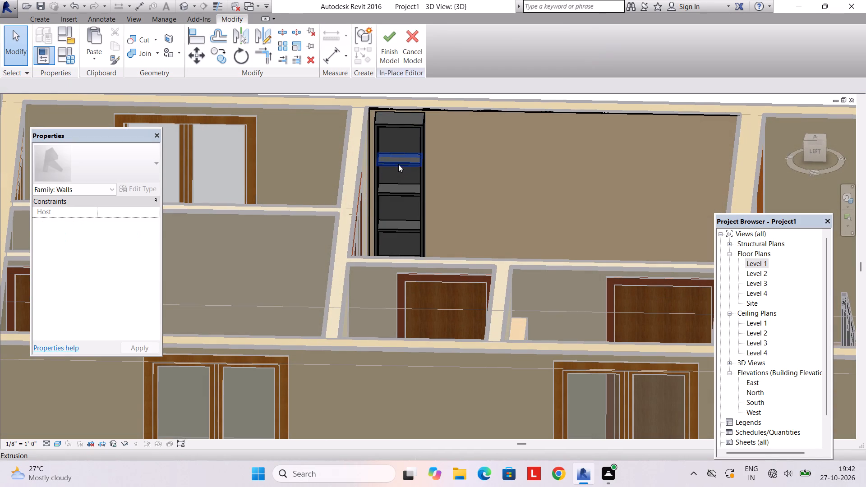
{"action": "left_click", "coordinate": [398, 164]}
{"action": "key", "text": "Up"}
{"action": "key", "text": "Escape"}
{"action": "scroll", "coordinate": [415, 181], "scroll_direction": "down", "scroll_amount": 2}
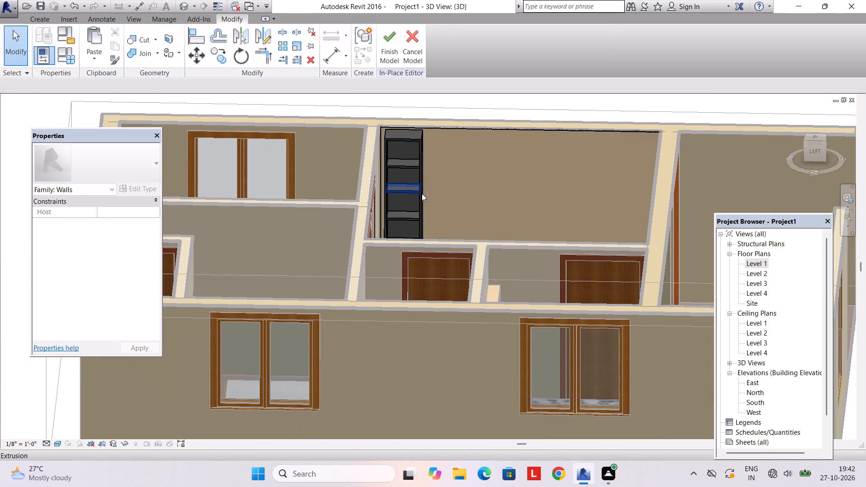
Nudge each of the three lower shelves down one more increment.
{"action": "middle_click_drag", "start_coordinate": [428, 205], "coordinate": [427, 197], "text": "shift"}
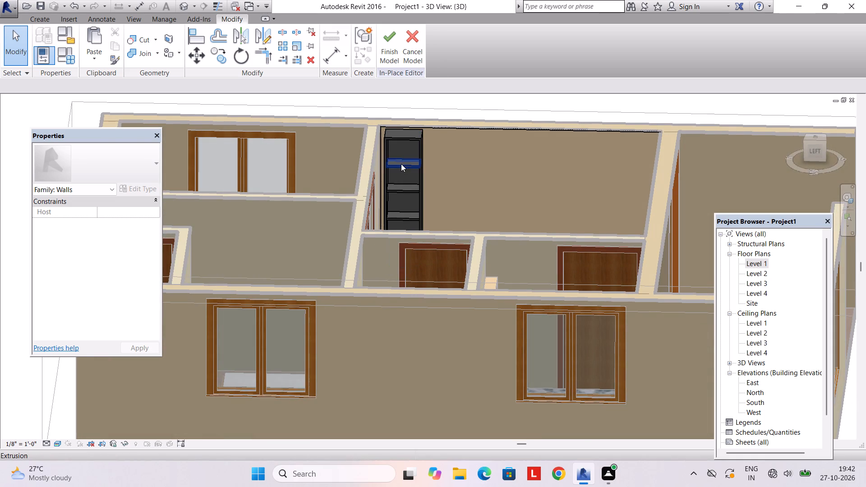
{"action": "middle_click_drag", "start_coordinate": [410, 185], "coordinate": [410, 238], "text": "shift"}
{"action": "left_click", "coordinate": [410, 238]}
{"action": "key", "text": "Down"}
{"action": "left_click", "coordinate": [411, 218]}
{"action": "key", "text": "Down"}
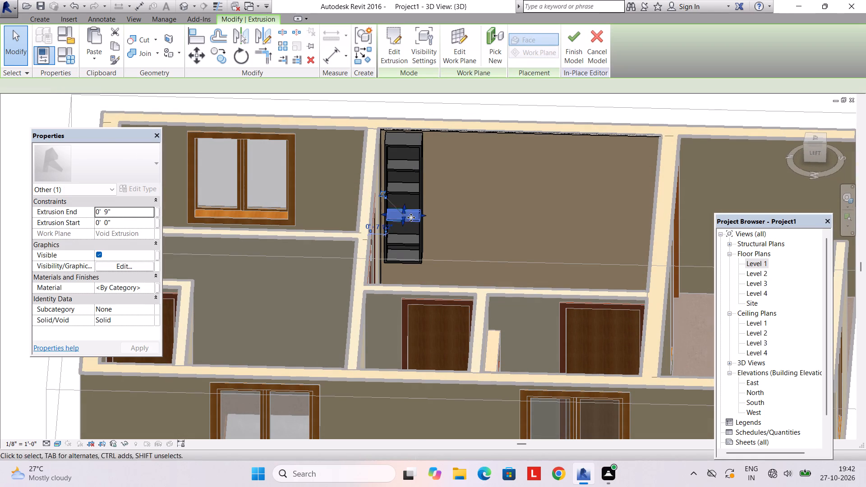
{"action": "left_click", "coordinate": [406, 188]}
{"action": "key", "text": "Down"}
{"action": "key", "text": "Escape"}
Start a new extrusion for the middle room and set its work plane to the back wall panel's face.
{"action": "scroll", "coordinate": [469, 199], "scroll_direction": "down", "scroll_amount": 2}
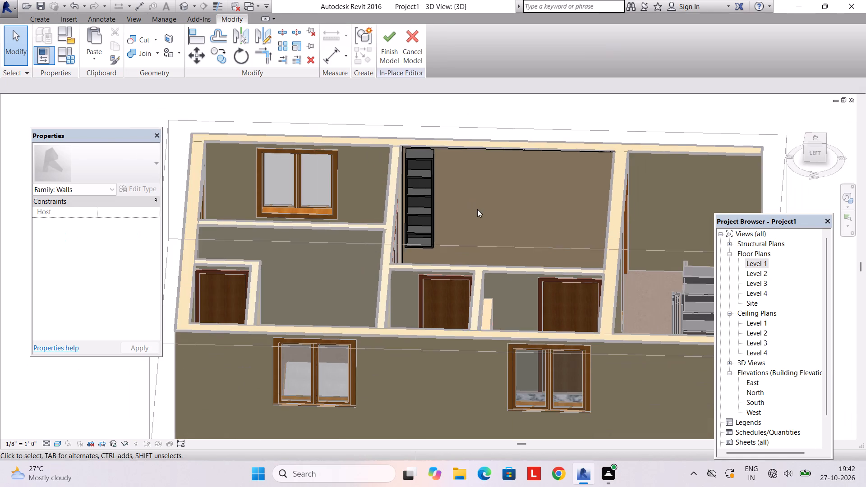
{"action": "middle_click_drag", "start_coordinate": [478, 213], "coordinate": [484, 203], "text": "shift"}
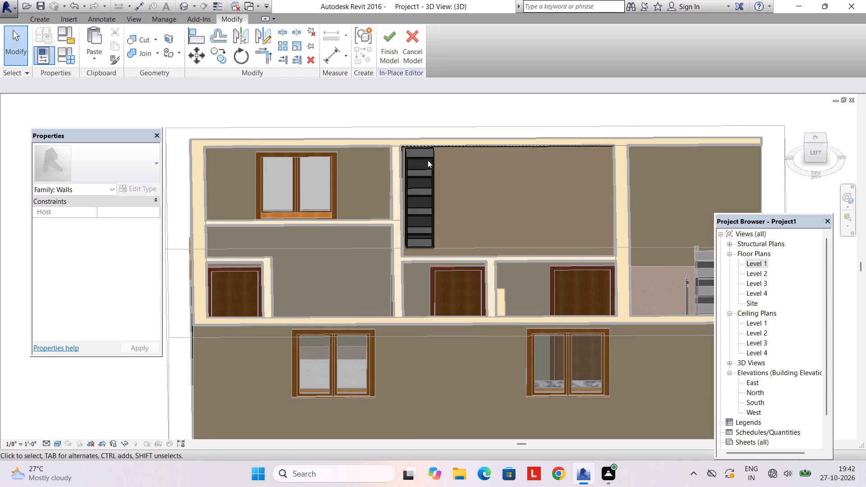
{"action": "left_click", "coordinate": [49, 23]}
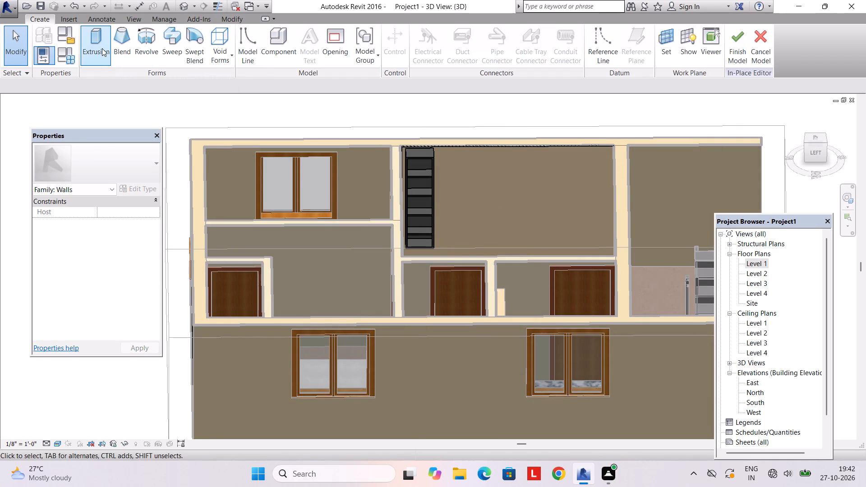
{"action": "left_click", "coordinate": [102, 48]}
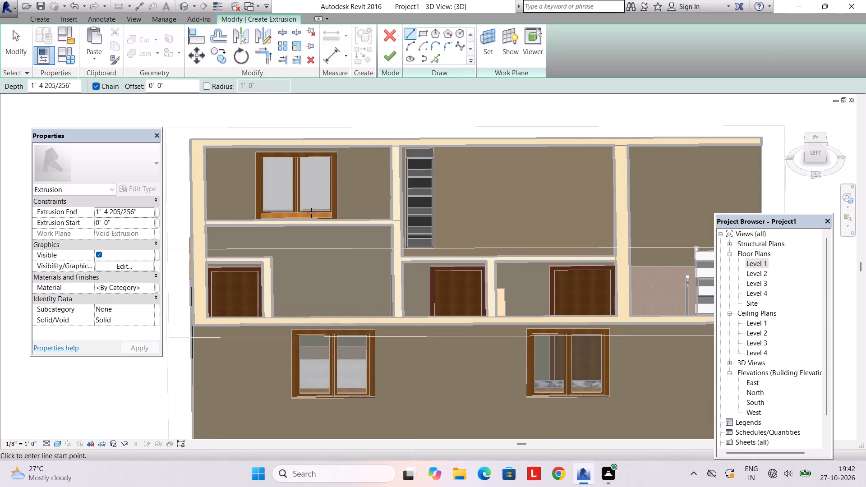
{"action": "middle_click_drag", "start_coordinate": [311, 213], "coordinate": [313, 290], "text": "shift"}
{"action": "middle_click_drag", "start_coordinate": [336, 267], "coordinate": [324, 257], "text": "shift"}
{"action": "left_click", "coordinate": [482, 43]}
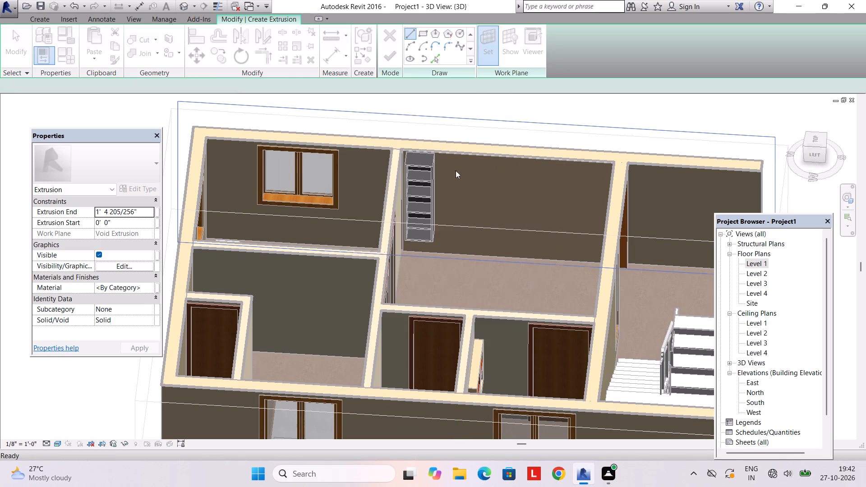
{"action": "left_click", "coordinate": [378, 252]}
{"action": "left_click", "coordinate": [407, 301]}
{"action": "scroll", "coordinate": [425, 272], "scroll_direction": "up", "scroll_amount": 2}
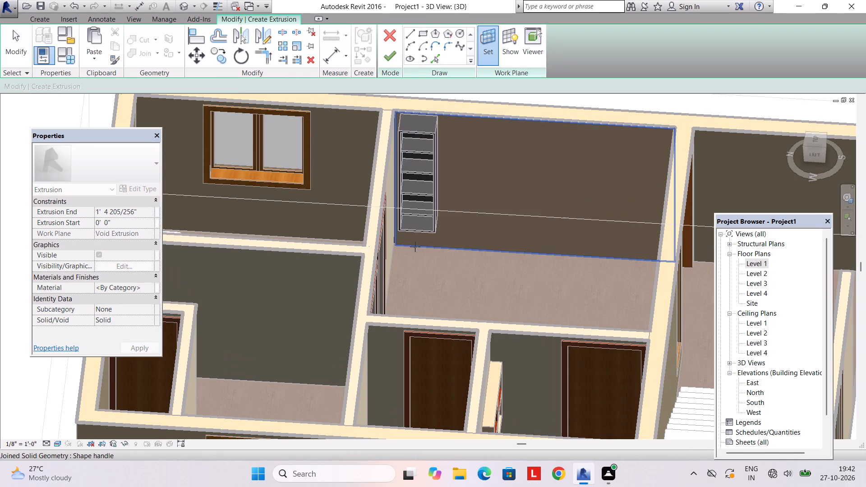
{"action": "left_click", "coordinate": [403, 244]}
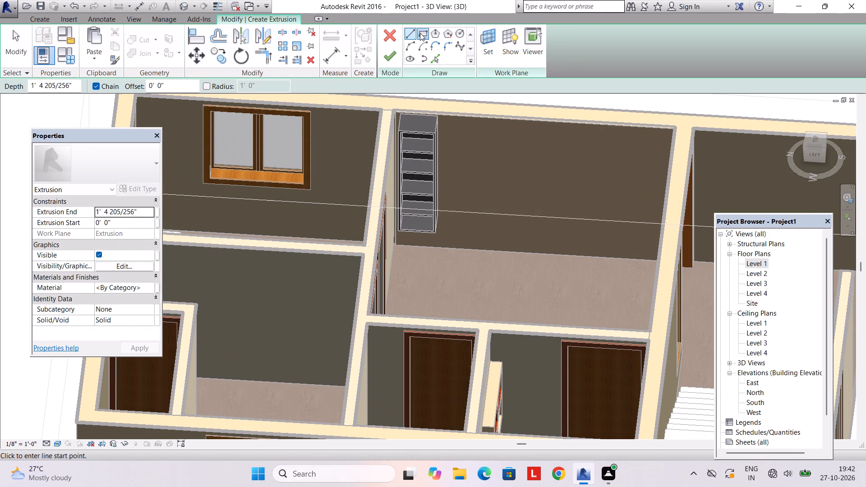
Sketch a rectangle about 11'-4 1/2" long and 1'-6 1/2" high along the back wall panel's base, spanning the room's full width.
{"action": "left_click", "coordinate": [420, 33]}
{"action": "scroll", "coordinate": [409, 211], "scroll_direction": "up", "scroll_amount": 2}
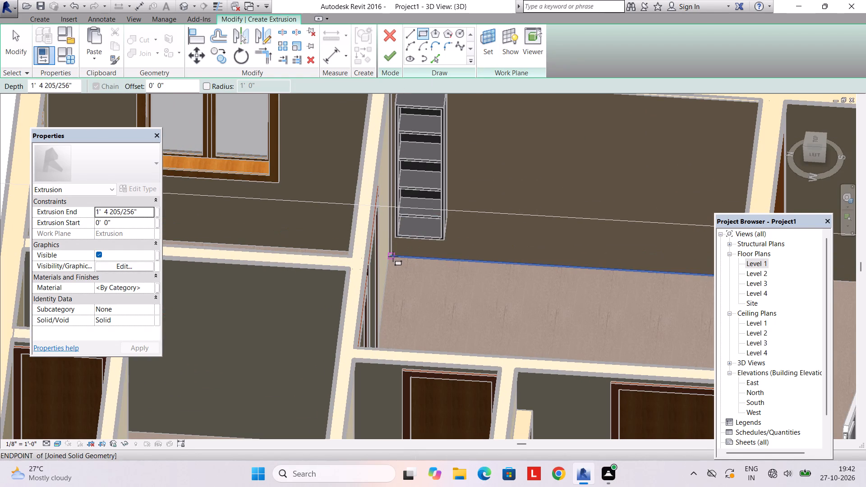
{"action": "left_click", "coordinate": [393, 257]}
{"action": "middle_click_drag", "start_coordinate": [608, 229], "coordinate": [605, 222]}
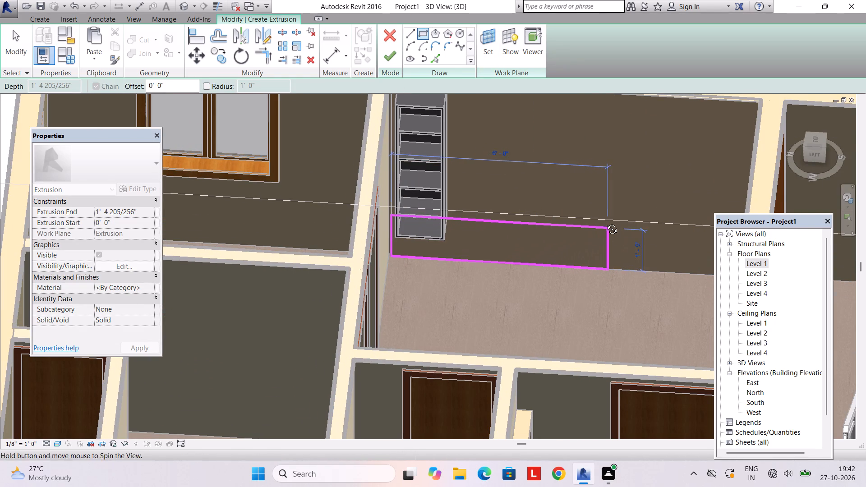
{"action": "middle_click_drag", "start_coordinate": [605, 222], "coordinate": [582, 159]}
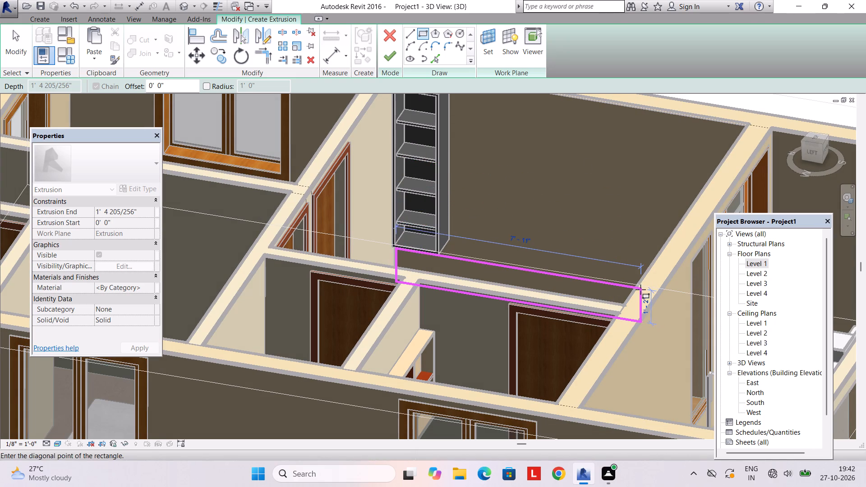
{"action": "middle_click_drag", "start_coordinate": [640, 289], "coordinate": [690, 316], "text": "shift"}
{"action": "middle_click_drag", "start_coordinate": [674, 229], "coordinate": [678, 267]}
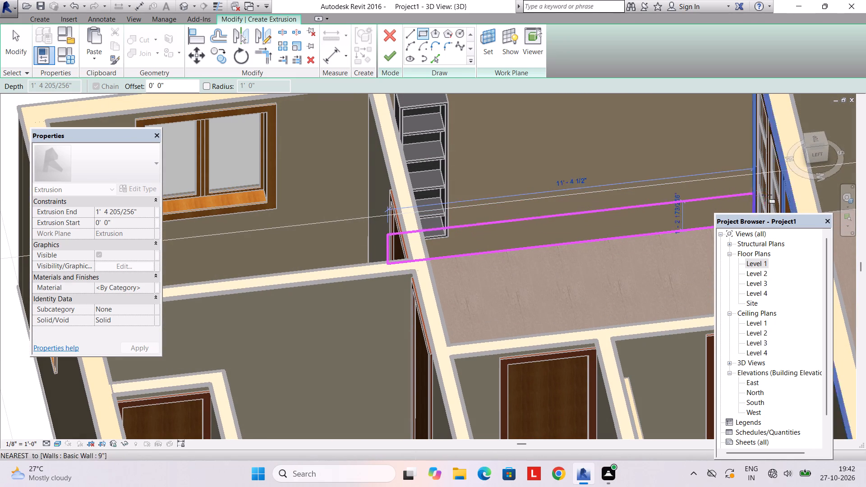
{"action": "left_click", "coordinate": [751, 186]}
Set the sketched rectangle's height to 1.5'.
{"action": "middle_click_drag", "start_coordinate": [616, 207], "coordinate": [603, 205], "text": "shift"}
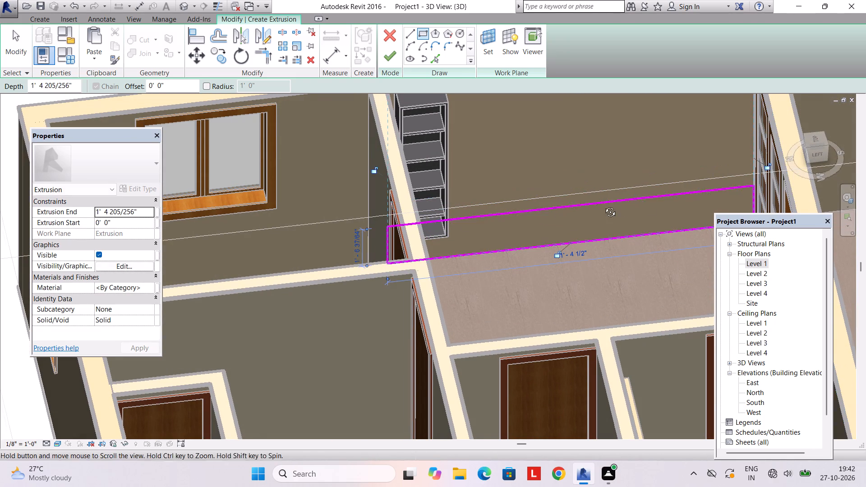
{"action": "middle_click_drag", "start_coordinate": [603, 205], "coordinate": [550, 201], "text": "shift"}
{"action": "scroll", "coordinate": [486, 200], "scroll_direction": "up", "scroll_amount": 1}
{"action": "middle_click_drag", "start_coordinate": [480, 195], "coordinate": [480, 111], "text": "shift"}
{"action": "scroll", "coordinate": [463, 147], "scroll_direction": "down", "scroll_amount": 3}
{"action": "middle_click_drag", "start_coordinate": [456, 161], "coordinate": [455, 202], "text": "shift"}
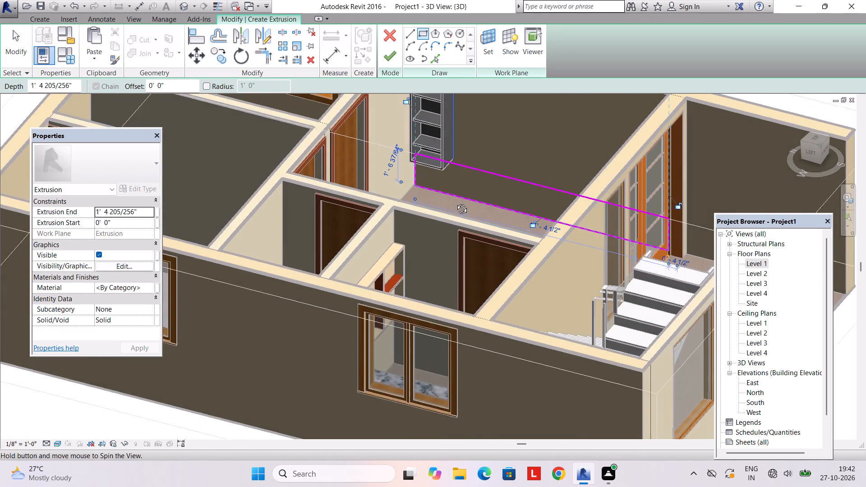
{"action": "middle_click_drag", "start_coordinate": [455, 202], "coordinate": [455, 202], "text": "shift"}
{"action": "scroll", "coordinate": [437, 178], "scroll_direction": "up", "scroll_amount": 5}
{"action": "middle_click_drag", "start_coordinate": [429, 161], "coordinate": [463, 176], "text": "shift"}
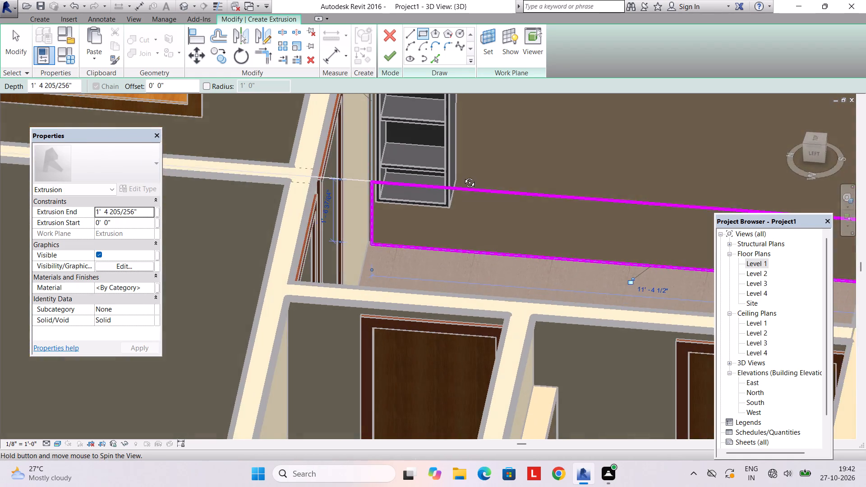
{"action": "middle_click_drag", "start_coordinate": [463, 176], "coordinate": [447, 152], "text": "shift"}
{"action": "middle_click_drag", "start_coordinate": [447, 152], "coordinate": [433, 172], "text": "shift"}
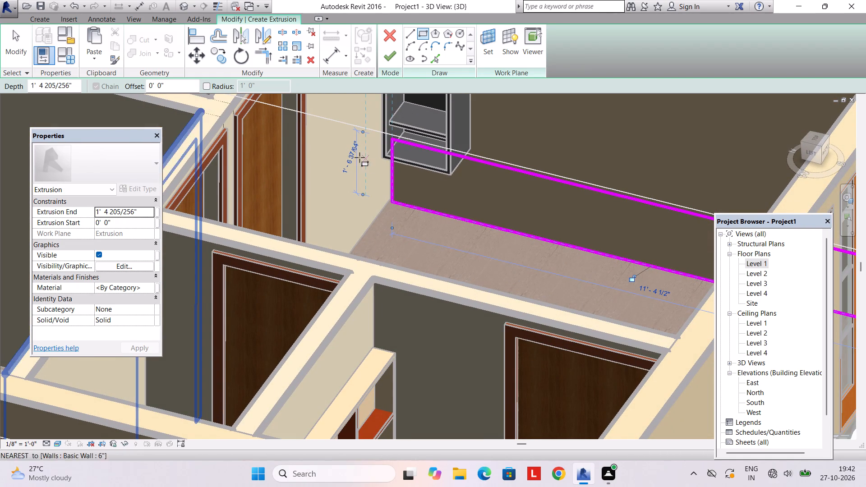
{"action": "left_click", "coordinate": [350, 157]}
{"action": "type", "text": "1.5'"}
{"action": "key", "text": "Return"}
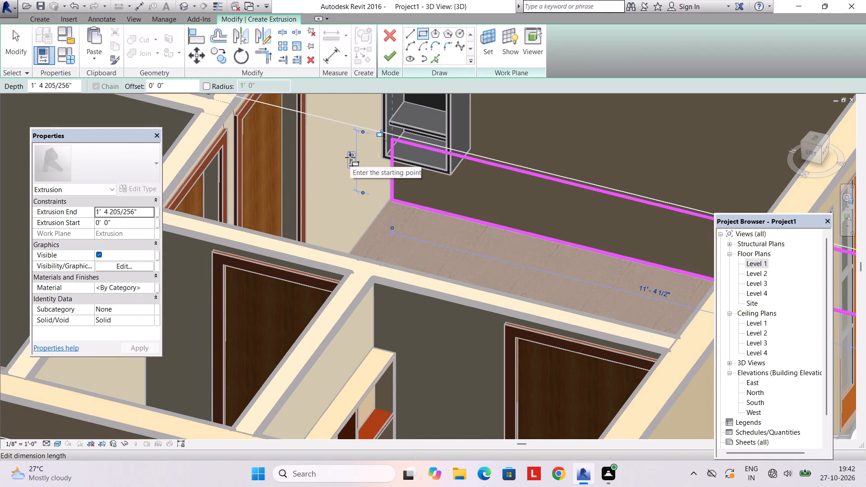
Set the extrusion end to 1' and finish the extrusion as a low box along the back wall.
{"action": "key", "text": "Escape"}
{"action": "scroll", "coordinate": [403, 184], "scroll_direction": "down", "scroll_amount": 2}
{"action": "scroll", "coordinate": [407, 183], "scroll_direction": "up", "scroll_amount": 2}
{"action": "middle_click_drag", "start_coordinate": [411, 184], "coordinate": [442, 215], "text": "shift"}
{"action": "left_click", "coordinate": [147, 211]}
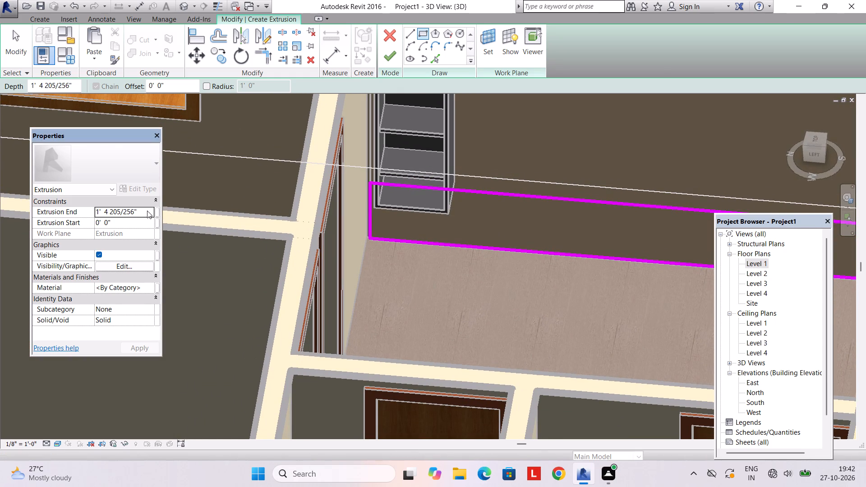
{"action": "type", "text": "1'"}
{"action": "key", "text": "Return"}
{"action": "key", "text": "Return"}
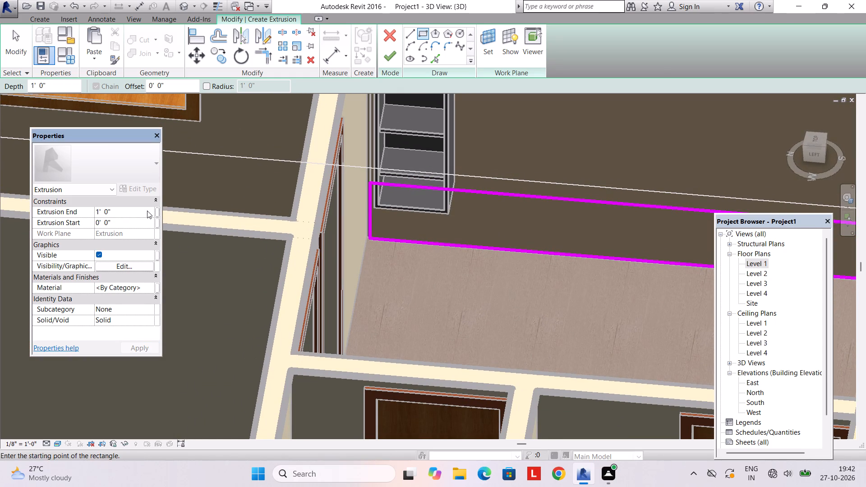
{"action": "left_click", "coordinate": [392, 59]}
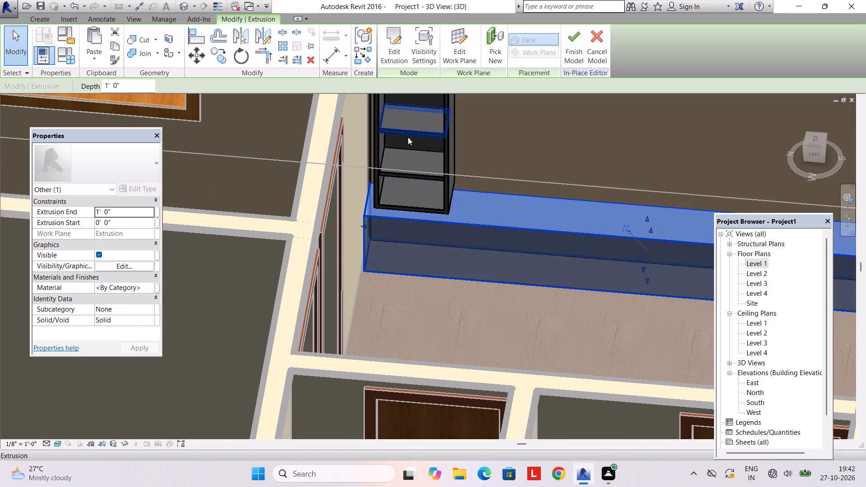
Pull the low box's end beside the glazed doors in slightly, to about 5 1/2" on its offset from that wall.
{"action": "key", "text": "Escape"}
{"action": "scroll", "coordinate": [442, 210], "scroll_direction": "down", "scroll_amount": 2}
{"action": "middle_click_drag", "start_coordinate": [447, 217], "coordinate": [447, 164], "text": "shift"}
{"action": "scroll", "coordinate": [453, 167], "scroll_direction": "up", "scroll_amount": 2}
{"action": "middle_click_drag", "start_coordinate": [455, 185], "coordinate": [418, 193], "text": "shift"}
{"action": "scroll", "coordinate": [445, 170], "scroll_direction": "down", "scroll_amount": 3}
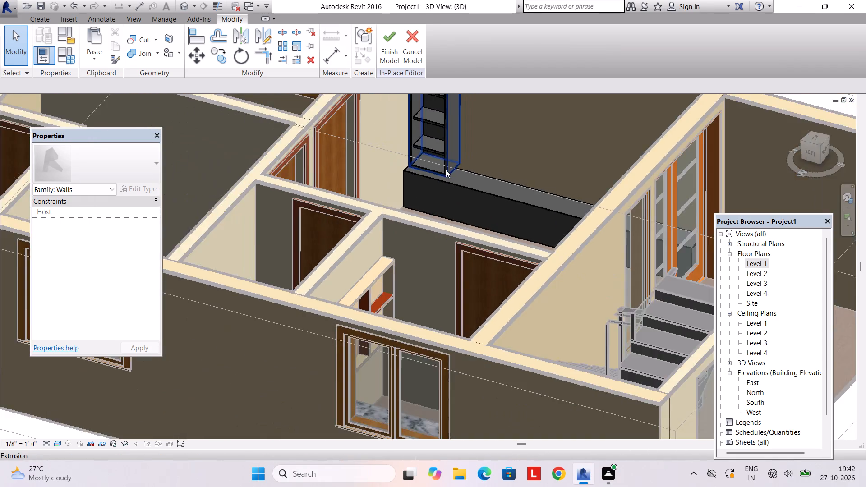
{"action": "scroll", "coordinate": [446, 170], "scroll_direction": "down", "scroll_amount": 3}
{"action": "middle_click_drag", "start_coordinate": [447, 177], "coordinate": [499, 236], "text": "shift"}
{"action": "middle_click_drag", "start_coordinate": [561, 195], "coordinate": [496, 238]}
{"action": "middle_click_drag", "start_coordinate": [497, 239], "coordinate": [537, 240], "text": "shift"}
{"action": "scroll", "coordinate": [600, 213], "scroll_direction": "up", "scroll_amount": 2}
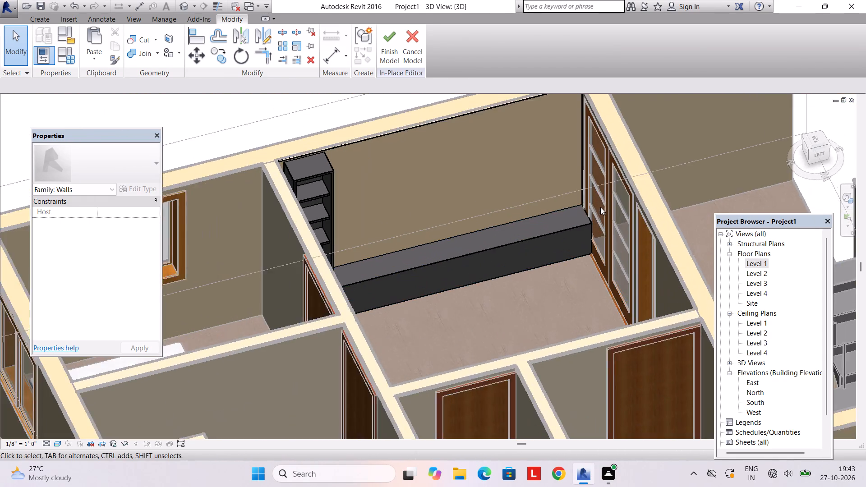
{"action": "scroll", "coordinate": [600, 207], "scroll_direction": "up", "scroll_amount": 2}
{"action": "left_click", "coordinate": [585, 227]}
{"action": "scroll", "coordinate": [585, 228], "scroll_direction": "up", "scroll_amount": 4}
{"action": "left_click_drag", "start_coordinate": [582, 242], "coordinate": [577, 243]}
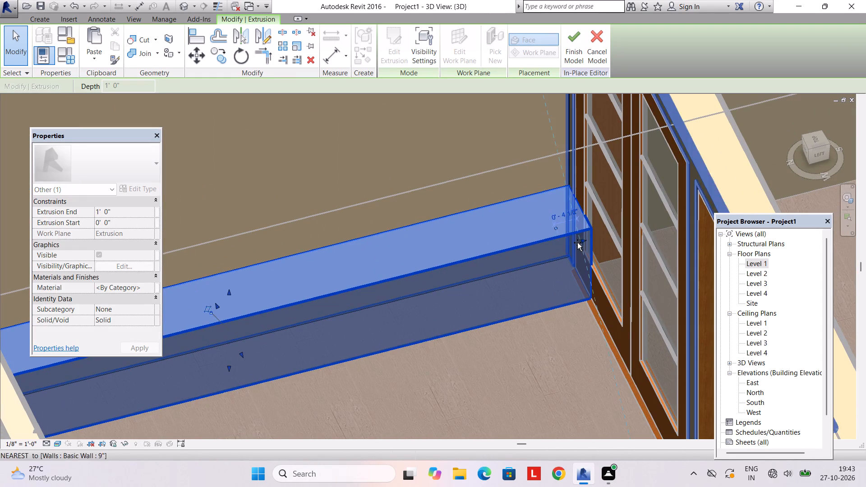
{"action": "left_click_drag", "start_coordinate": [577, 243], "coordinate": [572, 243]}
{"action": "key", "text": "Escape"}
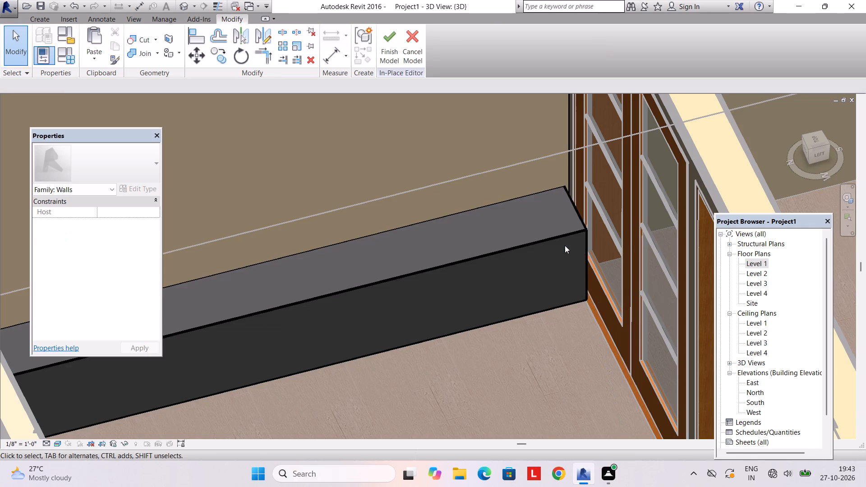
Shorten the low box from its glazed-door end, leaving a wide gap between the box and that wall.
{"action": "scroll", "coordinate": [565, 245], "scroll_direction": "down", "scroll_amount": 3}
{"action": "middle_click_drag", "start_coordinate": [489, 253], "coordinate": [506, 248], "text": "shift"}
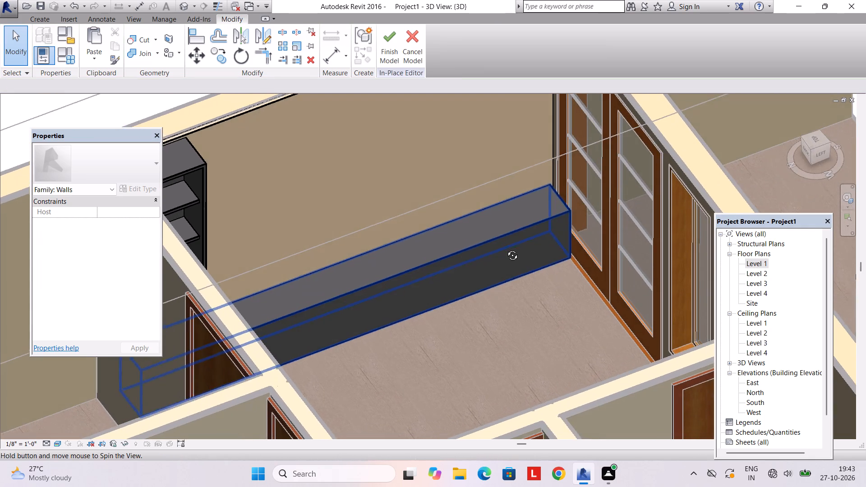
{"action": "middle_click_drag", "start_coordinate": [506, 248], "coordinate": [509, 247], "text": "shift"}
{"action": "left_click", "coordinate": [559, 205]}
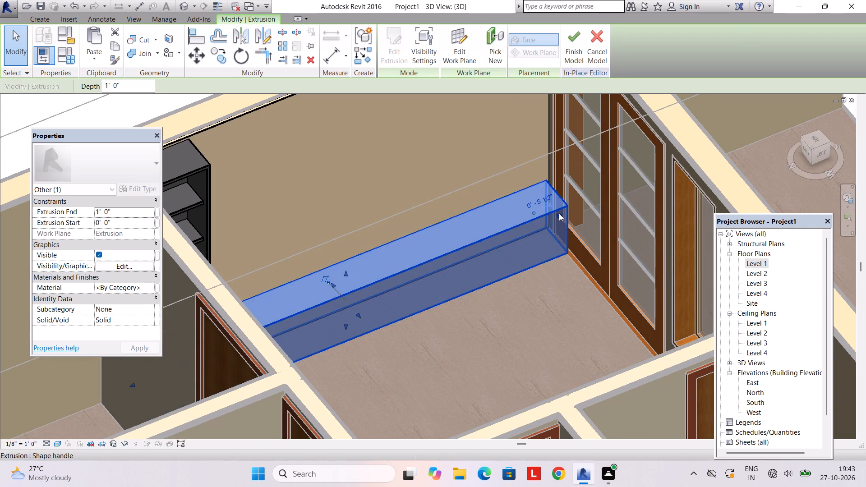
{"action": "left_click_drag", "start_coordinate": [559, 213], "coordinate": [485, 227]}
{"action": "key", "text": "Escape"}
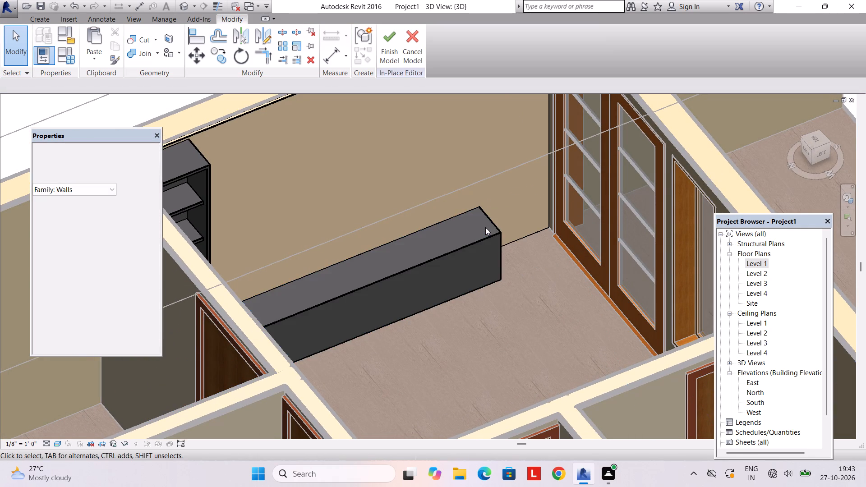
{"action": "scroll", "coordinate": [486, 225], "scroll_direction": "down", "scroll_amount": 8}
{"action": "scroll", "coordinate": [493, 227], "scroll_direction": "up", "scroll_amount": 3}
{"action": "middle_click_drag", "start_coordinate": [492, 228], "coordinate": [454, 229], "text": "shift"}
{"action": "middle_click_drag", "start_coordinate": [456, 226], "coordinate": [452, 227], "text": "shift"}
{"action": "left_click", "coordinate": [478, 246]}
{"action": "scroll", "coordinate": [492, 252], "scroll_direction": "up", "scroll_amount": 2}
{"action": "left_click_drag", "start_coordinate": [497, 250], "coordinate": [466, 253]}
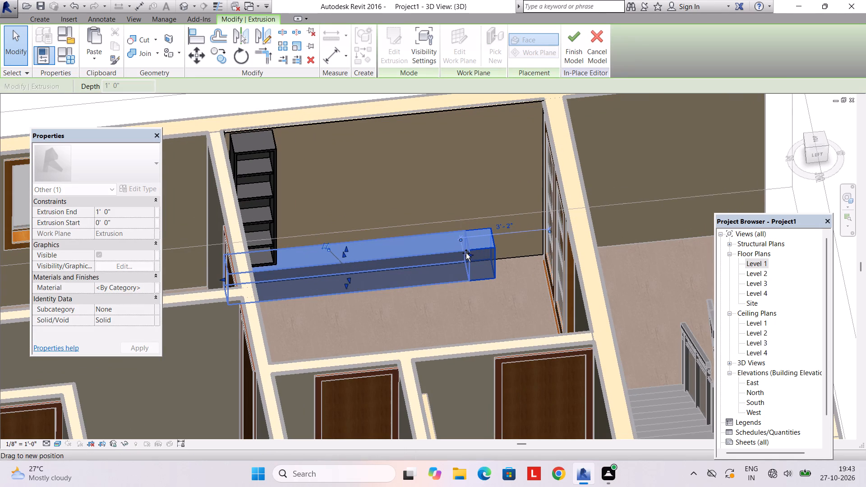
{"action": "left_click_drag", "start_coordinate": [466, 253], "coordinate": [457, 253]}
{"action": "key", "text": "Escape"}
Shorten the wood back panel to about 3'-8" from the glazed-door wall, roughly in line with the low box's end.
{"action": "left_click", "coordinate": [541, 183]}
{"action": "scroll", "coordinate": [541, 183], "scroll_direction": "up", "scroll_amount": 2}
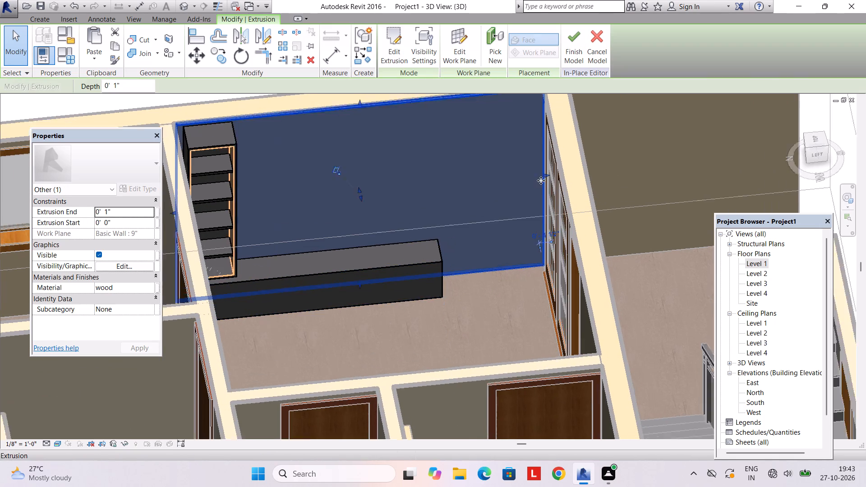
{"action": "left_click_drag", "start_coordinate": [547, 172], "coordinate": [421, 191]}
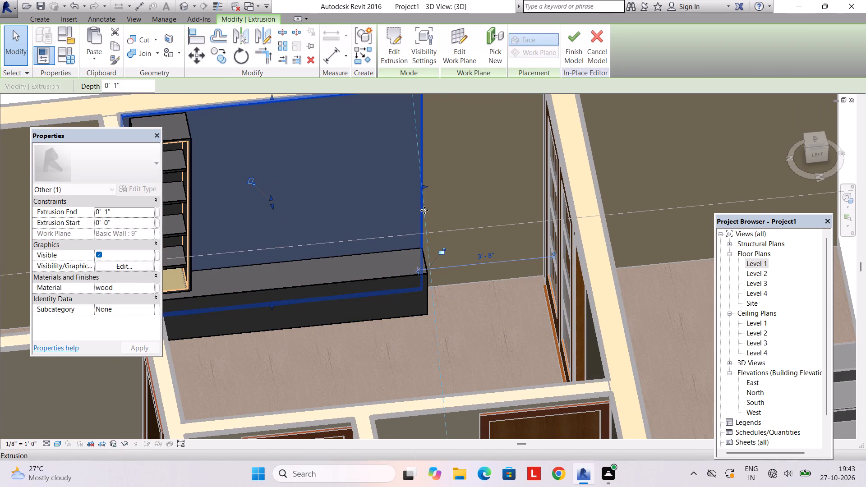
{"action": "key", "text": "Escape"}
Examine the shelf unit, low box and shortened back panel in the middle room from several angles.
{"action": "scroll", "coordinate": [451, 220], "scroll_direction": "down", "scroll_amount": 3}
{"action": "scroll", "coordinate": [452, 220], "scroll_direction": "up", "scroll_amount": 2}
{"action": "scroll", "coordinate": [452, 220], "scroll_direction": "down", "scroll_amount": 4}
{"action": "middle_click_drag", "start_coordinate": [452, 220], "coordinate": [415, 228], "text": "shift"}
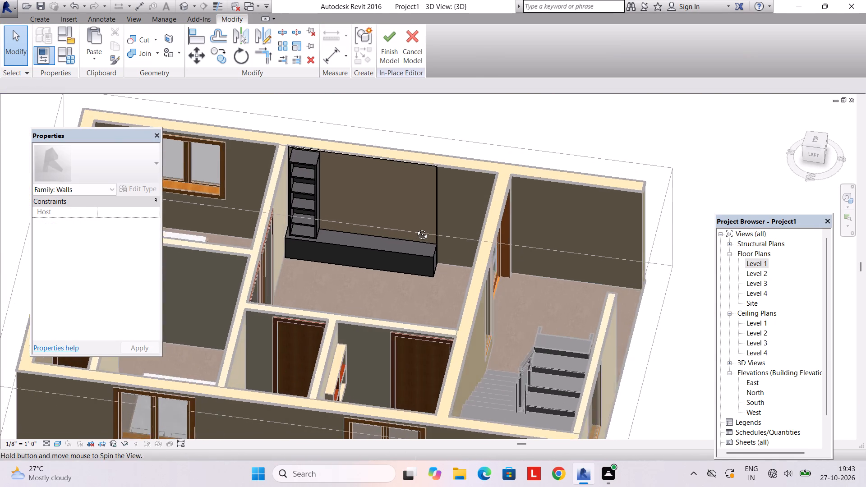
{"action": "middle_click_drag", "start_coordinate": [415, 228], "coordinate": [415, 228], "text": "shift"}
{"action": "scroll", "coordinate": [393, 225], "scroll_direction": "up", "scroll_amount": 3}
{"action": "middle_click_drag", "start_coordinate": [361, 224], "coordinate": [420, 239]}
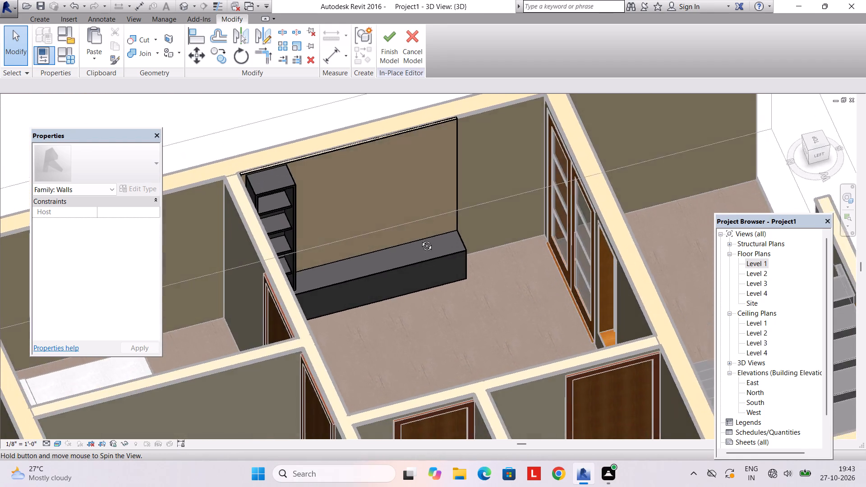
{"action": "middle_click_drag", "start_coordinate": [420, 239], "coordinate": [408, 244]}
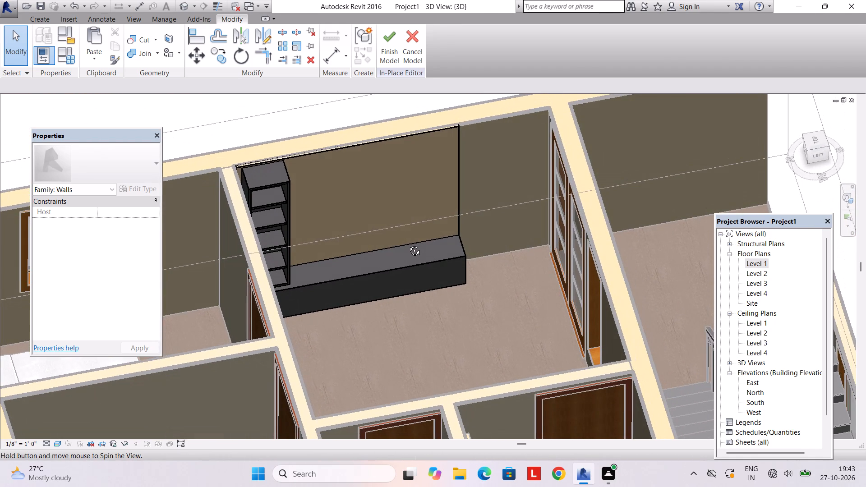
{"action": "middle_click_drag", "start_coordinate": [408, 244], "coordinate": [384, 165]}
{"action": "scroll", "coordinate": [384, 165], "scroll_direction": "down", "scroll_amount": 4}
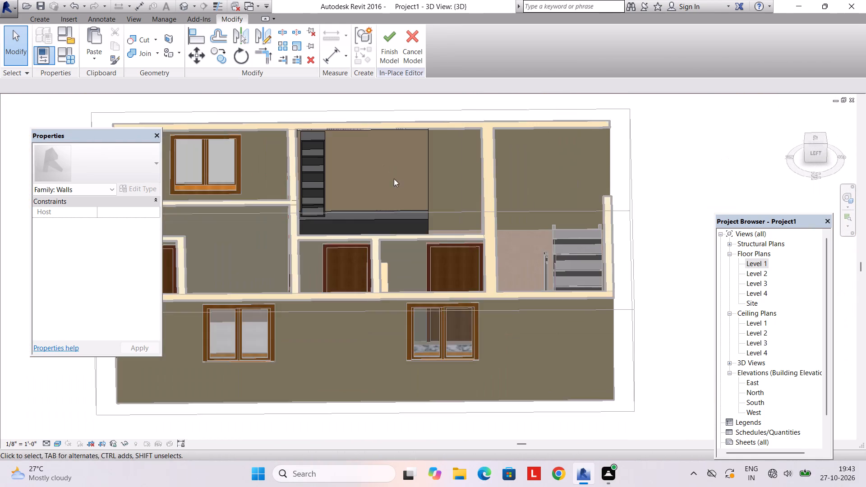
{"action": "middle_click_drag", "start_coordinate": [394, 181], "coordinate": [376, 174], "text": "shift"}
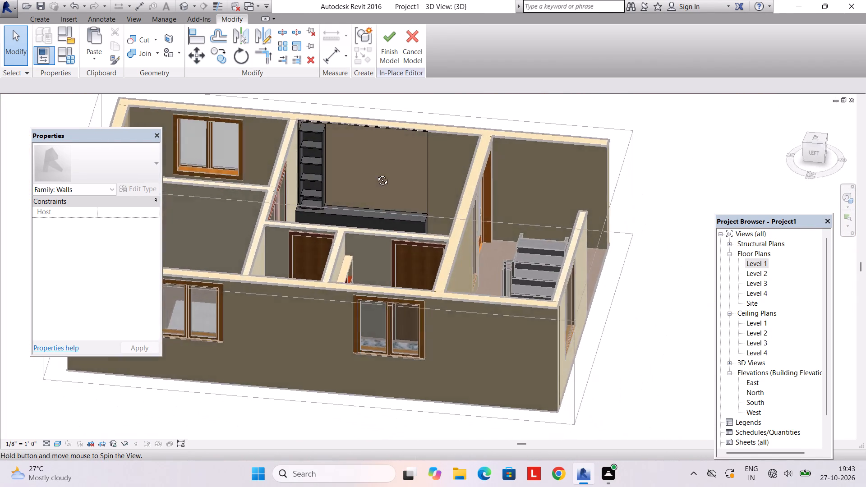
{"action": "middle_click_drag", "start_coordinate": [376, 174], "coordinate": [382, 164], "text": "shift"}
{"action": "middle_click_drag", "start_coordinate": [382, 164], "coordinate": [397, 242]}
{"action": "middle_click_drag", "start_coordinate": [397, 240], "coordinate": [407, 221], "text": "shift"}
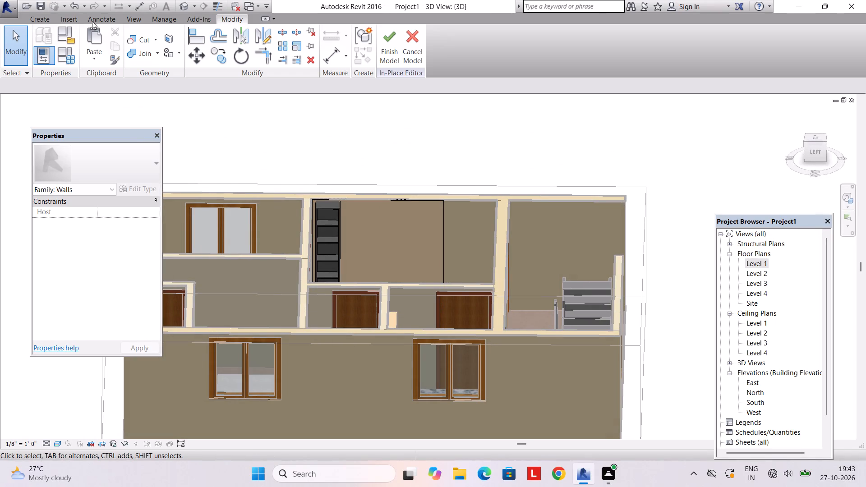
Start an extrusion on the wood back panel's face and sketch a narrow rectangle about 5'-11 1/2" tall from panel top to low box.
{"action": "left_click", "coordinate": [45, 14]}
{"action": "left_click", "coordinate": [94, 44]}
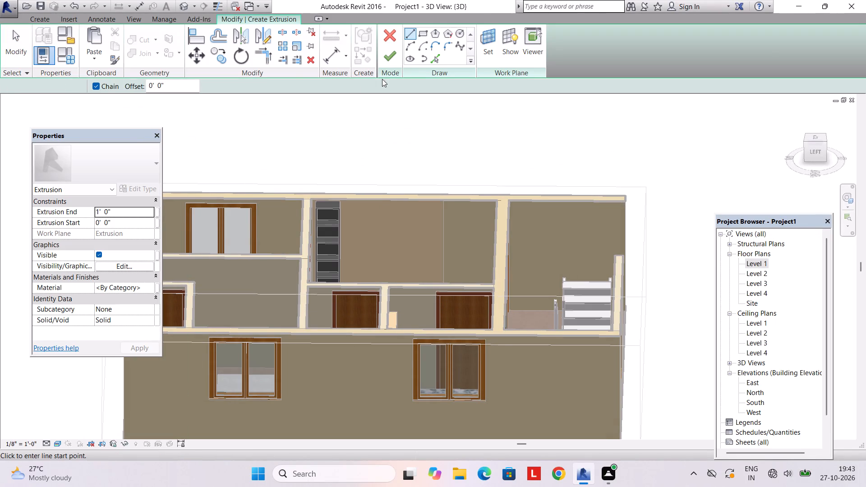
{"action": "left_click", "coordinate": [497, 51]}
{"action": "left_click", "coordinate": [361, 249]}
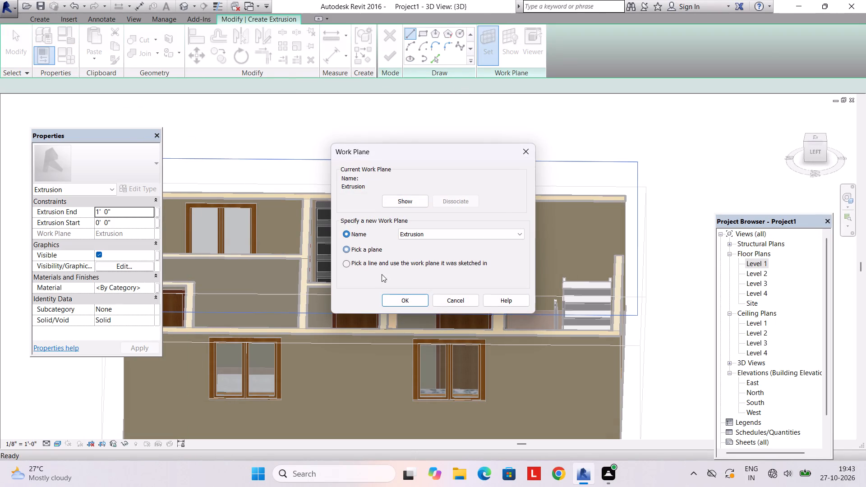
{"action": "left_click", "coordinate": [396, 295]}
{"action": "middle_click_drag", "start_coordinate": [389, 264], "coordinate": [393, 279], "text": "shift"}
{"action": "scroll", "coordinate": [404, 234], "scroll_direction": "up", "scroll_amount": 5}
{"action": "left_click", "coordinate": [427, 188]}
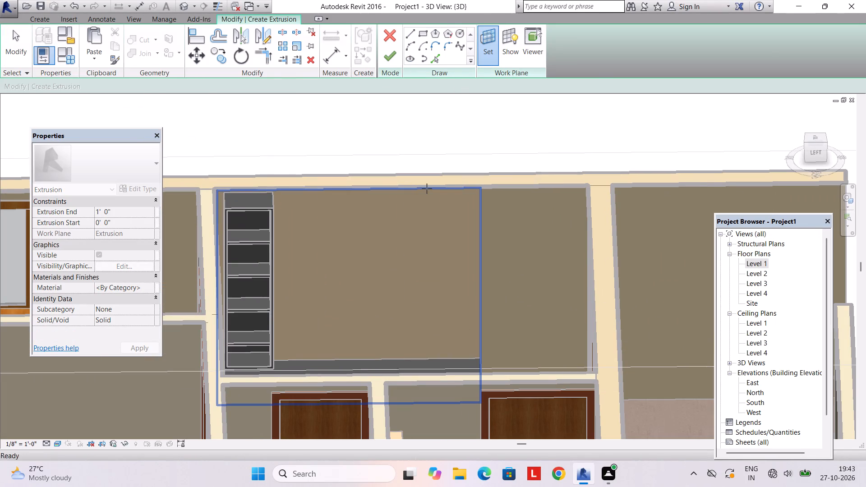
{"action": "left_click", "coordinate": [426, 36]}
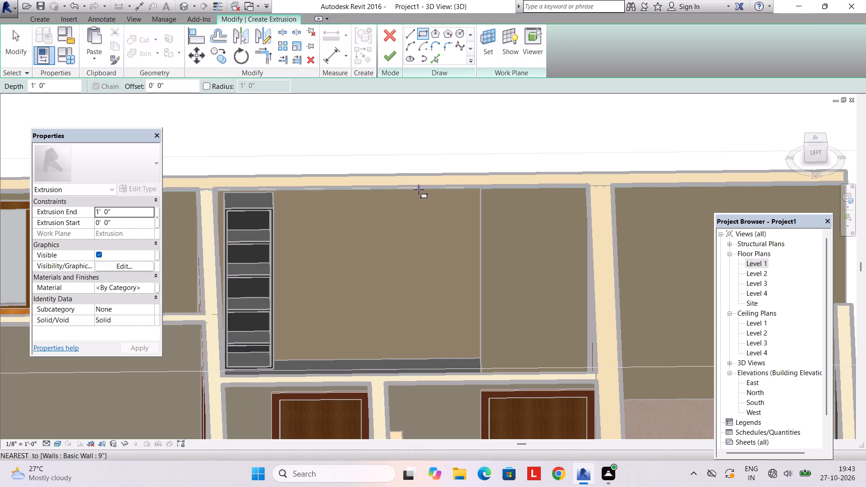
{"action": "left_click", "coordinate": [419, 189]}
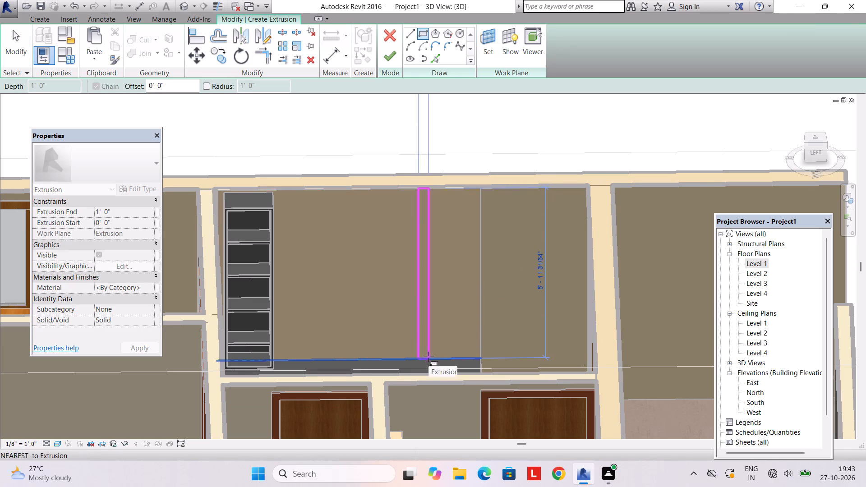
{"action": "left_click", "coordinate": [428, 357]}
{"action": "key", "text": "Escape"}
{"action": "key", "text": "Escape"}
Set the sketched strip's width to 2" and finish the extrusion sketch.
{"action": "left_click", "coordinate": [430, 284]}
{"action": "scroll", "coordinate": [409, 181], "scroll_direction": "up", "scroll_amount": 2}
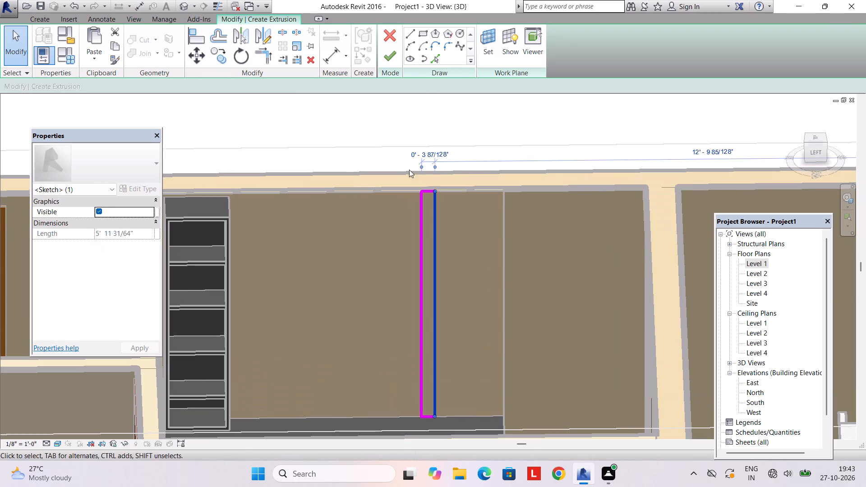
{"action": "left_click", "coordinate": [428, 147]}
{"action": "type", "text": "1\""}
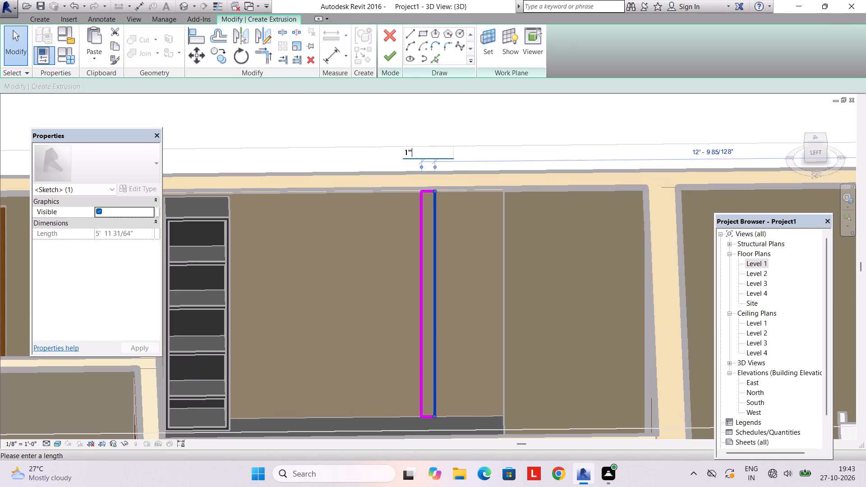
{"action": "key", "text": "Return"}
{"action": "key", "text": "2"}
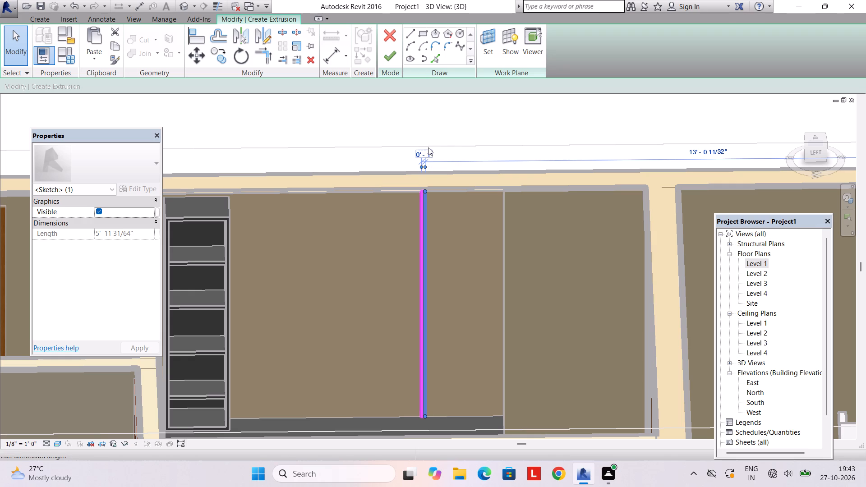
{"action": "left_click", "coordinate": [425, 152]}
{"action": "type", "text": "2\""}
{"action": "key", "text": "Return"}
{"action": "left_click", "coordinate": [392, 64]}
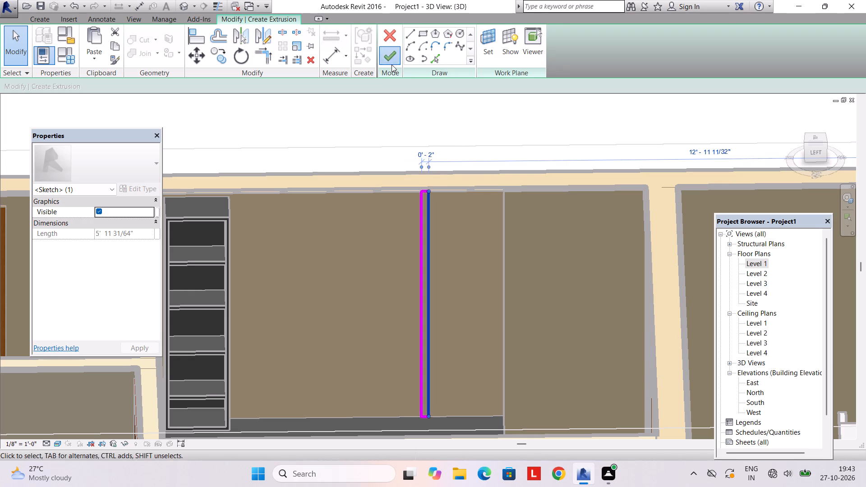
{"action": "key", "text": "Escape"}
Set the vertical strip's Extrusion End to 1" so it forms a thin batten on the back panel.
{"action": "left_click", "coordinate": [428, 238]}
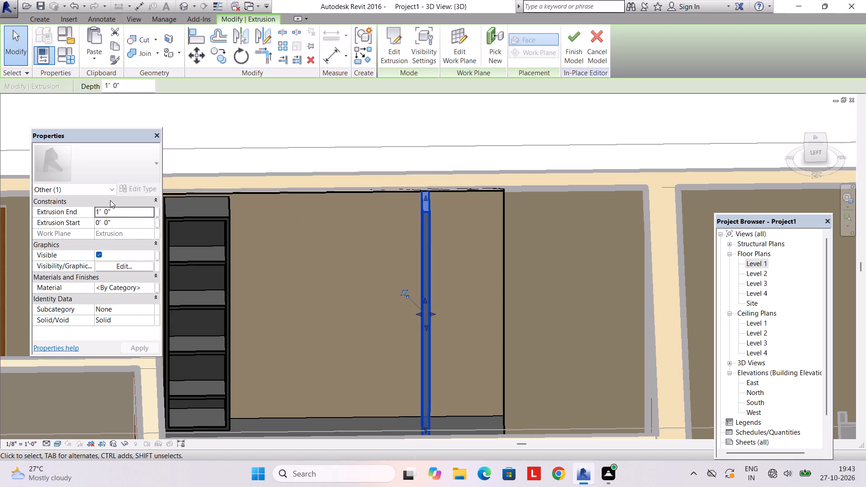
{"action": "left_click", "coordinate": [115, 218]}
{"action": "left_click_drag", "start_coordinate": [121, 208], "coordinate": [95, 208]}
{"action": "left_click_drag", "start_coordinate": [113, 212], "coordinate": [97, 212]}
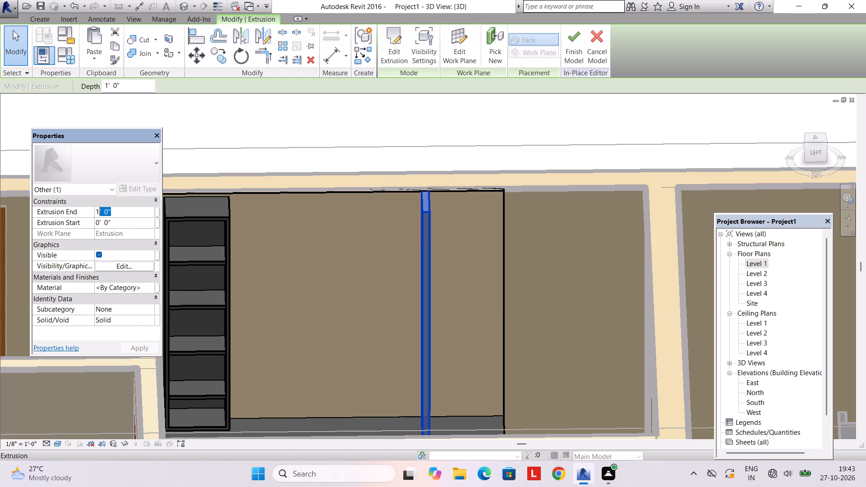
{"action": "left_click_drag", "start_coordinate": [97, 212], "coordinate": [92, 212]}
{"action": "type", "text": "1\""}
{"action": "key", "text": "Return"}
{"action": "key", "text": "Return"}
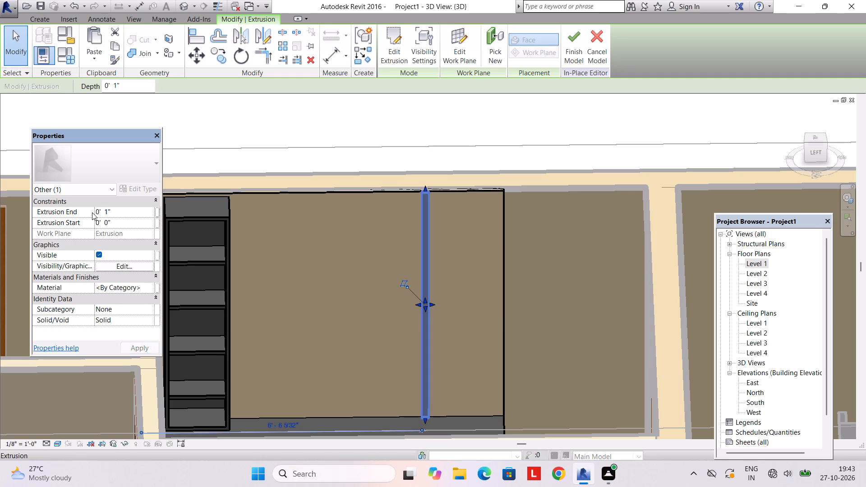
{"action": "key", "text": "Escape"}
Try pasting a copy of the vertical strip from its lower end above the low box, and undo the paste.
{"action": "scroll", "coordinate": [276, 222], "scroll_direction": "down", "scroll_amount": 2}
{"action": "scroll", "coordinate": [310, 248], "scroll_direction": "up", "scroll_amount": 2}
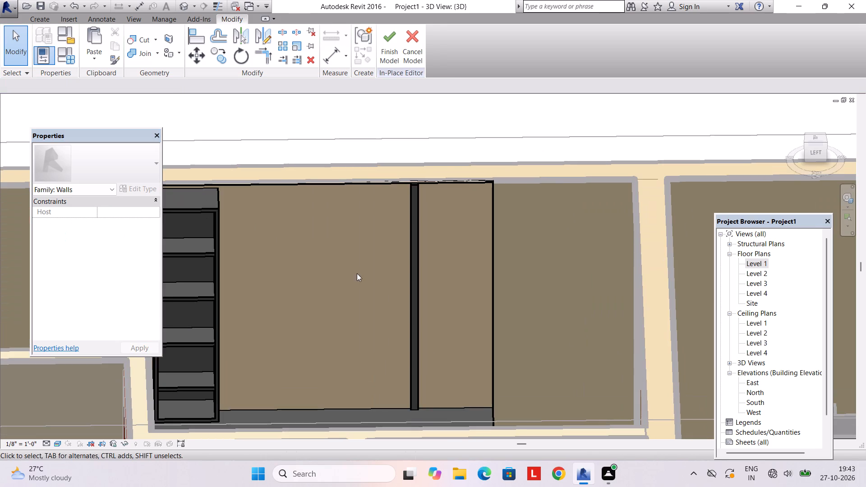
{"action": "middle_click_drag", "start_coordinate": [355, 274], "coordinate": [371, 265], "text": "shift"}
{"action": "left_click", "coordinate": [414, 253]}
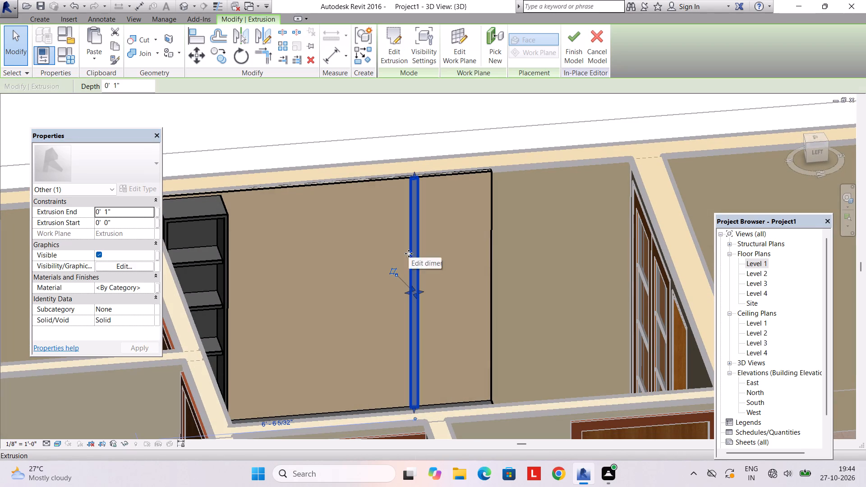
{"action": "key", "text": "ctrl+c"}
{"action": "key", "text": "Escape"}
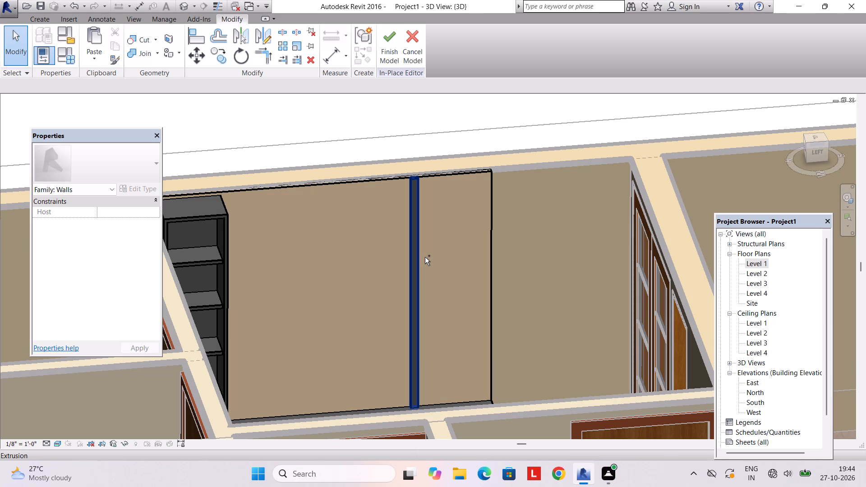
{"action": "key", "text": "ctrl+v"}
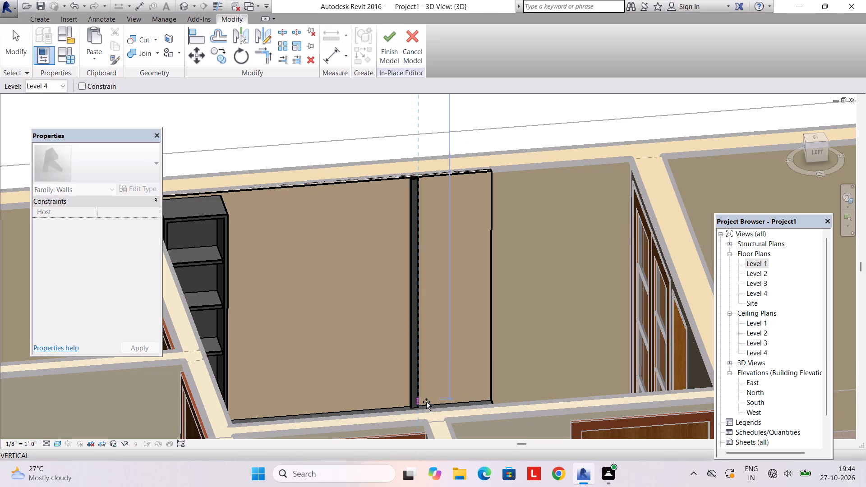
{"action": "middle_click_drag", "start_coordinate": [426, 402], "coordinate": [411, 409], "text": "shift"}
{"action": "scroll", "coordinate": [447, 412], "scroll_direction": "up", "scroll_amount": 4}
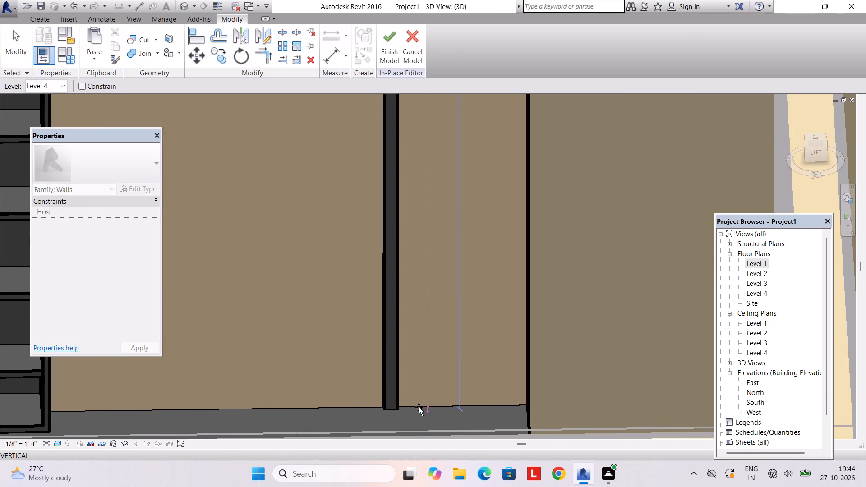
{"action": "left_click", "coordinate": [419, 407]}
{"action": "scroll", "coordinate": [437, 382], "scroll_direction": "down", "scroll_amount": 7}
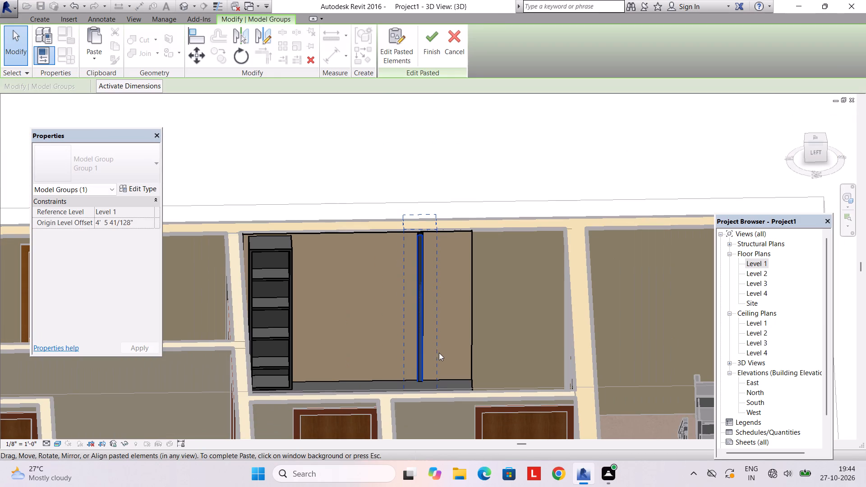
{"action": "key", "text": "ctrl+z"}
Copy the vertical strip again and paste the duplicate beside the original, on the side towards the glazed doors.
{"action": "scroll", "coordinate": [431, 295], "scroll_direction": "up", "scroll_amount": 2}
{"action": "left_click", "coordinate": [416, 210]}
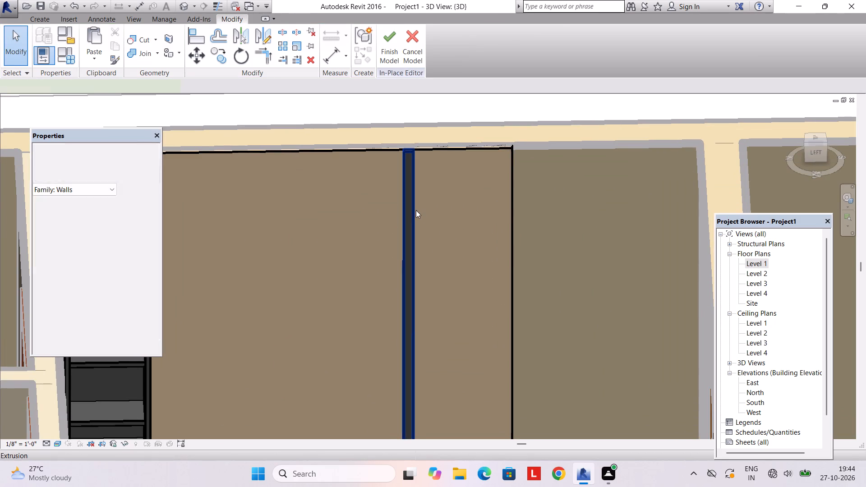
{"action": "key", "text": "ctrl+c"}
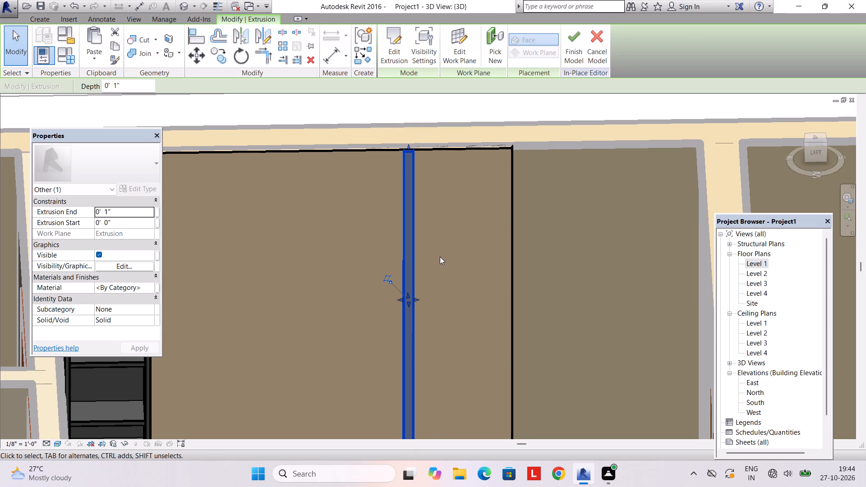
{"action": "key", "text": "Escape"}
{"action": "key", "text": "ctrl+v"}
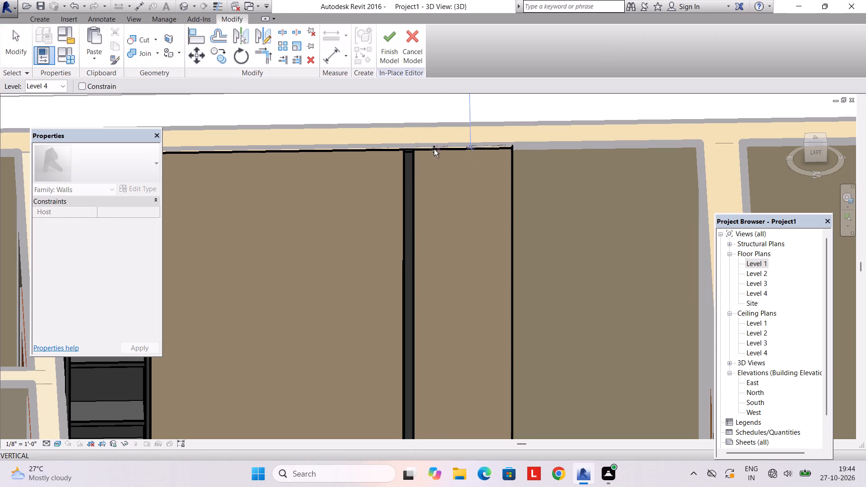
{"action": "scroll", "coordinate": [445, 154], "scroll_direction": "down", "scroll_amount": 9}
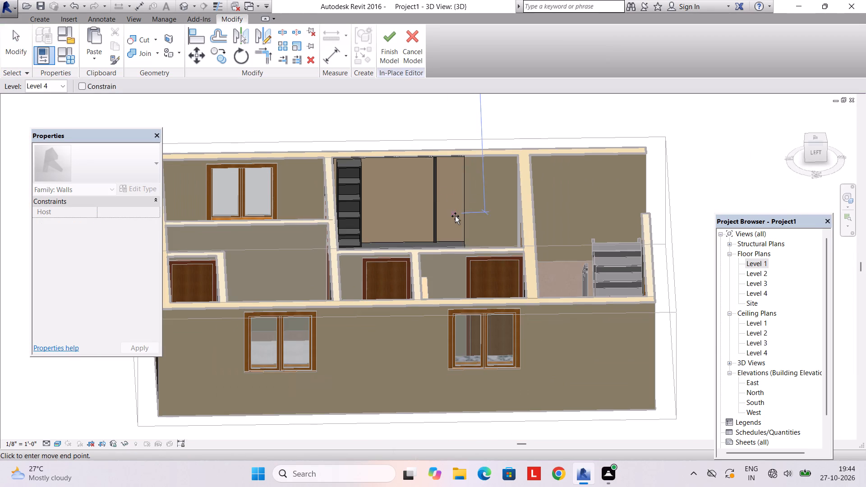
{"action": "middle_click_drag", "start_coordinate": [456, 224], "coordinate": [460, 266], "text": "shift"}
{"action": "scroll", "coordinate": [439, 273], "scroll_direction": "down", "scroll_amount": 5}
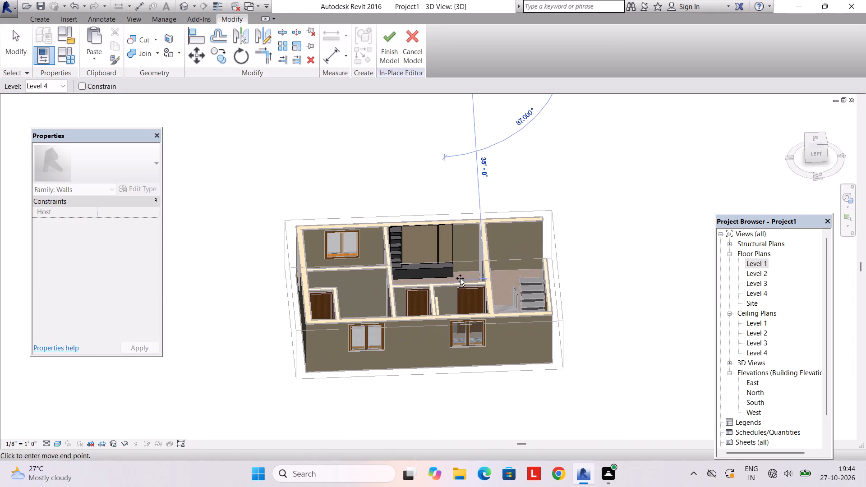
{"action": "scroll", "coordinate": [469, 211], "scroll_direction": "down", "scroll_amount": 5}
{"action": "middle_click_drag", "start_coordinate": [465, 171], "coordinate": [445, 263]}
{"action": "scroll", "coordinate": [446, 289], "scroll_direction": "up", "scroll_amount": 5}
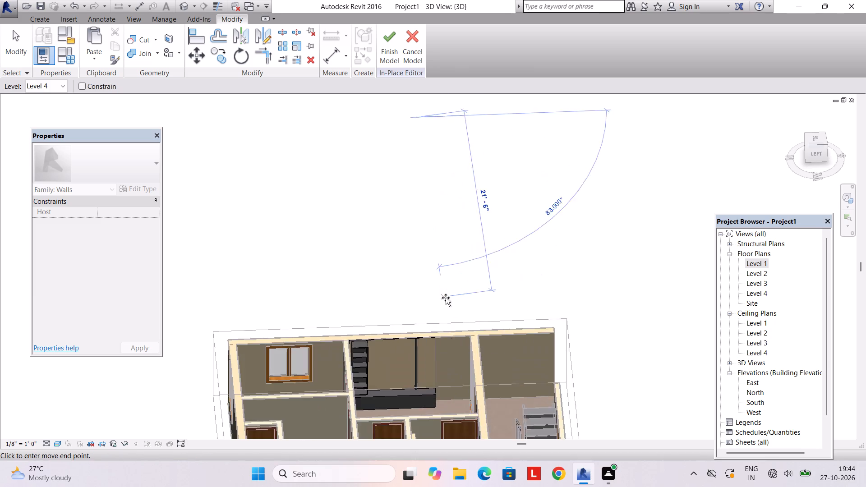
{"action": "scroll", "coordinate": [446, 298], "scroll_direction": "up", "scroll_amount": 3}
{"action": "middle_click_drag", "start_coordinate": [445, 347], "coordinate": [422, 276]}
{"action": "scroll", "coordinate": [418, 283], "scroll_direction": "up", "scroll_amount": 9}
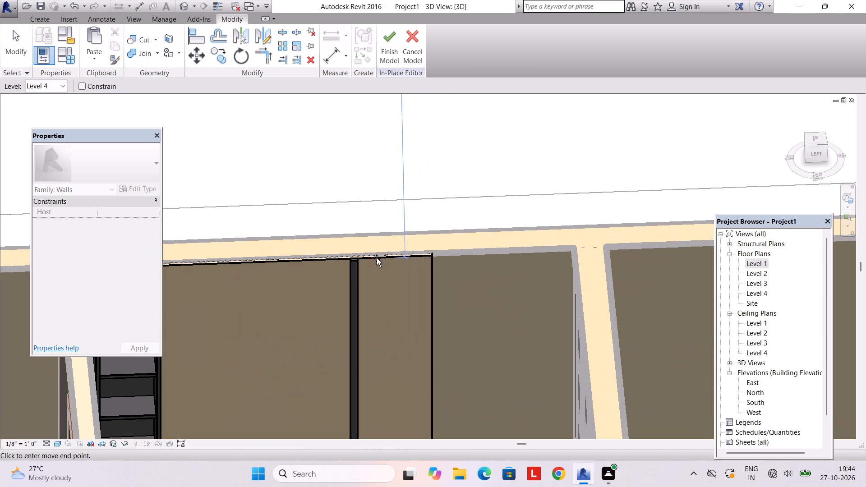
{"action": "left_click", "coordinate": [377, 258]}
Nudge the pasted strip down until its top lines up with the original strip's top, and complete the paste.
{"action": "key", "text": "Down"}
{"action": "key", "text": "Down"}
{"action": "key", "text": "Down"}
{"action": "key", "text": "Down"}
{"action": "key", "text": "Down"}
{"action": "key", "text": "Down"}
{"action": "key", "text": "Down"}
{"action": "key", "text": "Down"}
{"action": "key", "text": "Down"}
{"action": "key", "text": "Down"}
{"action": "key", "text": "Down"}
{"action": "key", "text": "Down"}
{"action": "key", "text": "Down"}
{"action": "key", "text": "Down"}
{"action": "key", "text": "Down"}
{"action": "key", "text": "Down"}
{"action": "key", "text": "Down"}
{"action": "key", "text": "Down"}
{"action": "key", "text": "Down"}
{"action": "key", "text": "Down"}
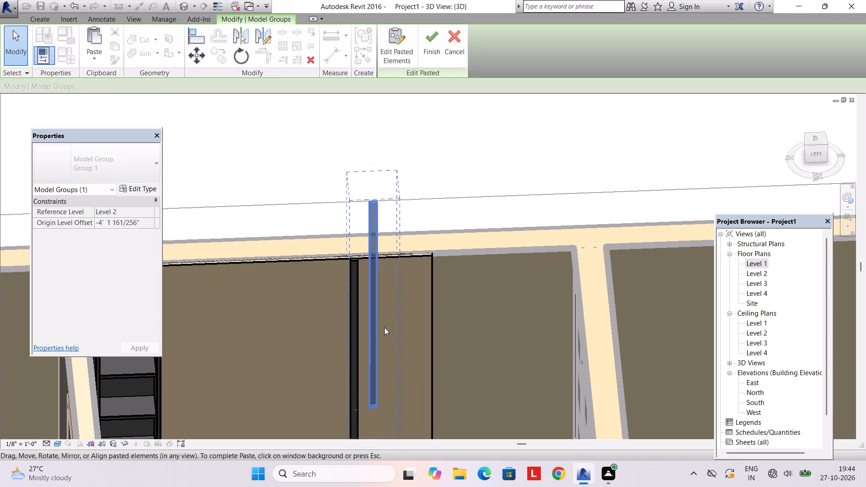
{"action": "key", "text": "Down"}
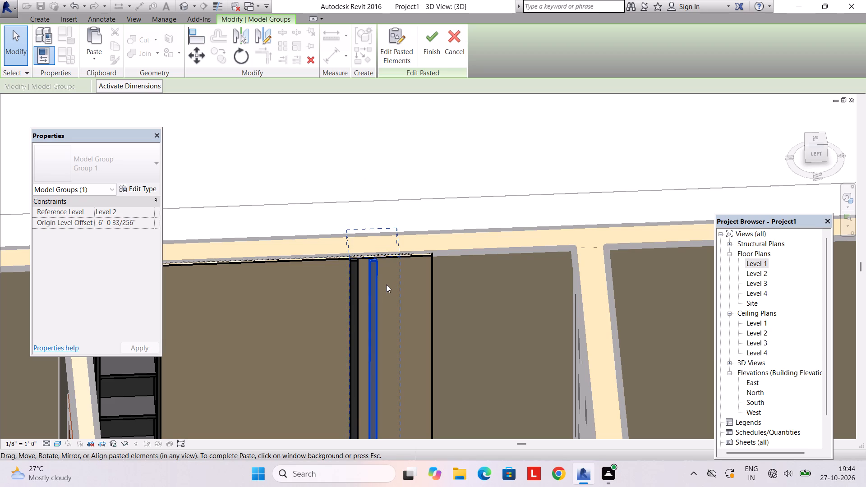
{"action": "key", "text": "Escape"}
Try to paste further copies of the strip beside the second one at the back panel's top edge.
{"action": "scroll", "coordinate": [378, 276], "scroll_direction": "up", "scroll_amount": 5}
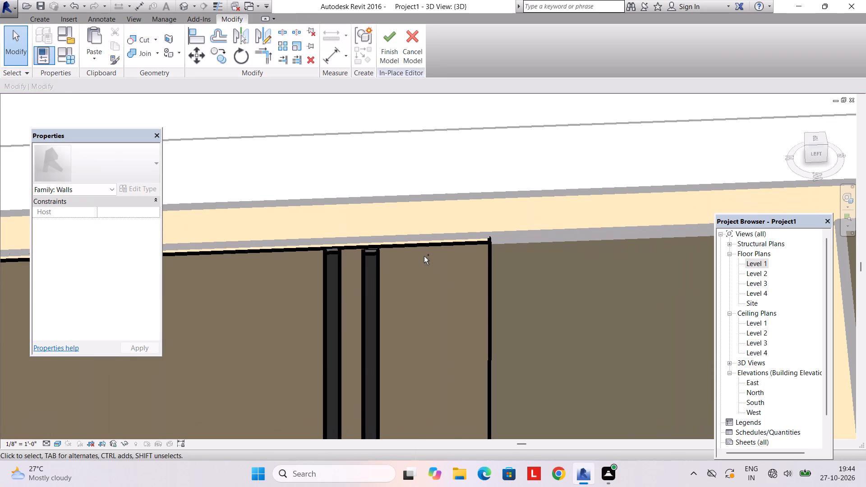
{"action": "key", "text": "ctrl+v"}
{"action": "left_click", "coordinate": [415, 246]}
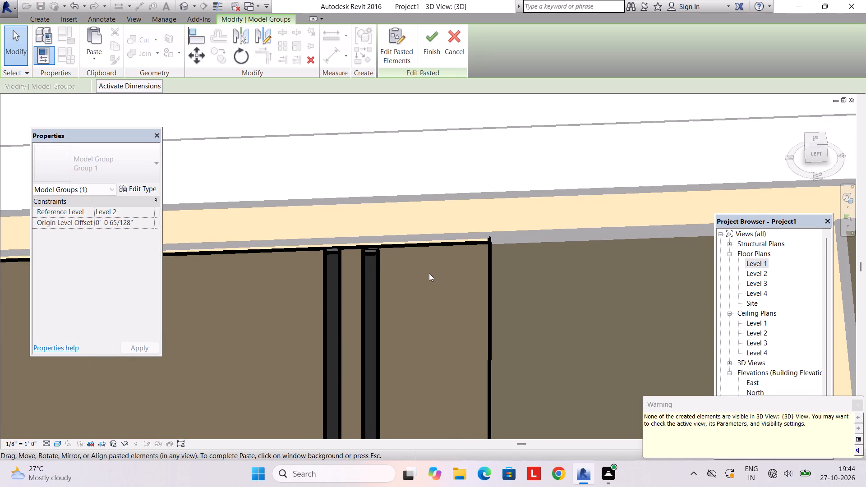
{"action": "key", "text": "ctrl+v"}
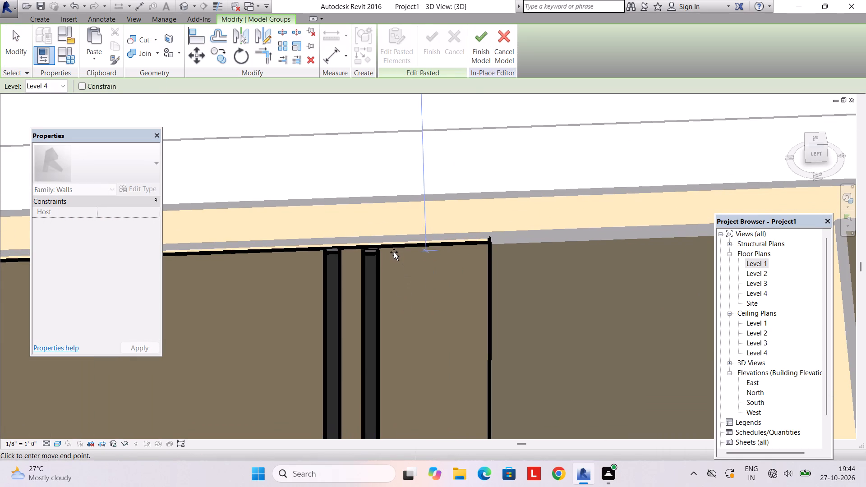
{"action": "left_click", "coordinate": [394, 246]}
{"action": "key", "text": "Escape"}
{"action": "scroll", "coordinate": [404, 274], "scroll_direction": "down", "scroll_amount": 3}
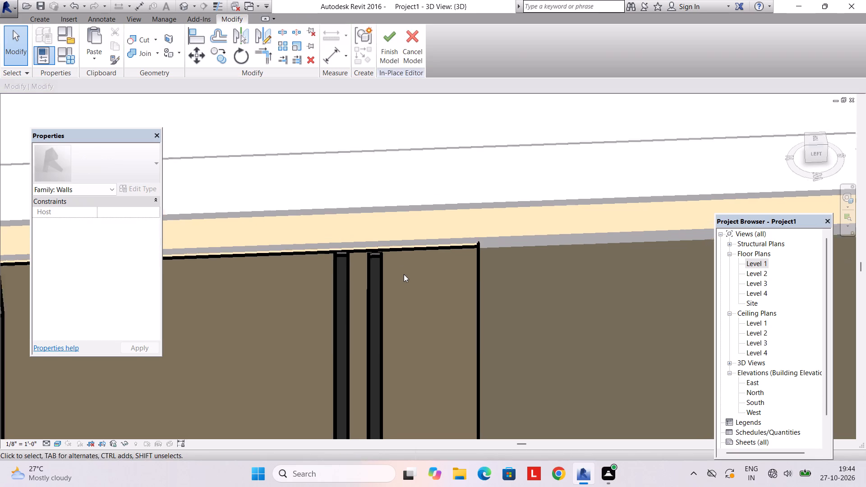
Nudge the second strip sideways towards the first one, leaving a narrow gap between them.
{"action": "scroll", "coordinate": [404, 274], "scroll_direction": "down", "scroll_amount": 1}
{"action": "left_click", "coordinate": [391, 276]}
{"action": "scroll", "coordinate": [382, 276], "scroll_direction": "up", "scroll_amount": 5}
{"action": "left_click", "coordinate": [387, 246]}
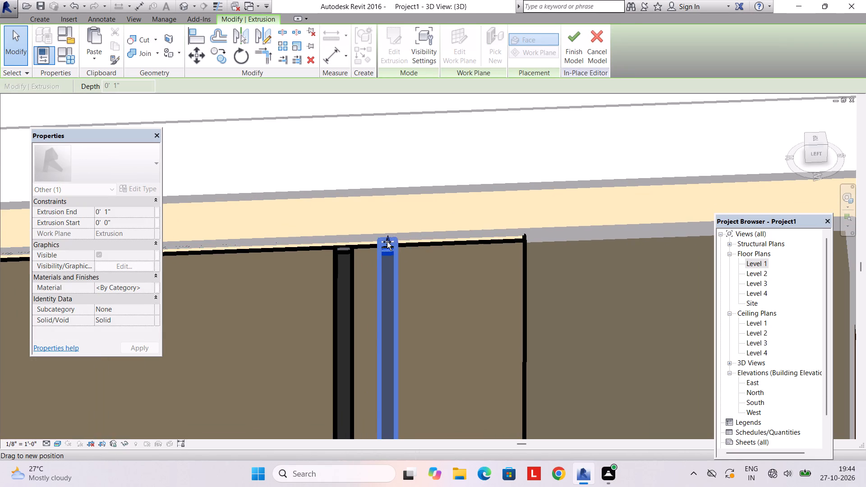
{"action": "scroll", "coordinate": [387, 251], "scroll_direction": "down", "scroll_amount": 6}
{"action": "key", "text": "Left"}
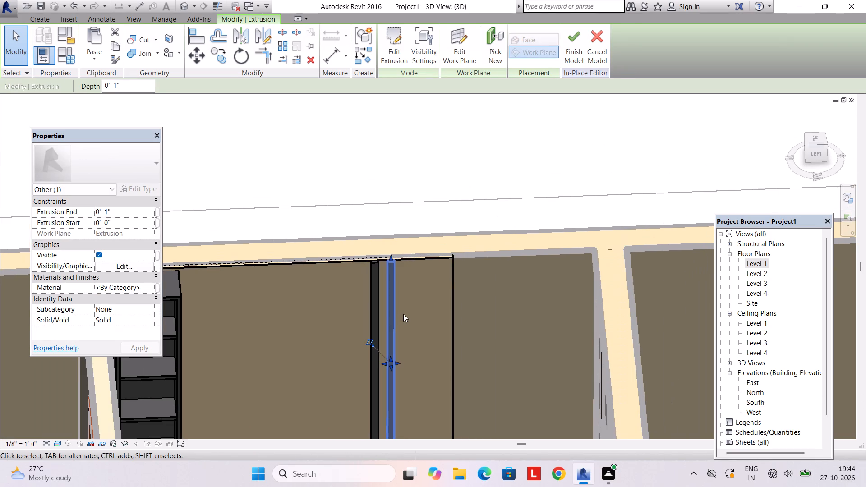
{"action": "key", "text": "Left"}
{"action": "key", "text": "Left"}
{"action": "key", "text": "Escape"}
Pull the second vertical strip's bottom end up slightly to line up with the base cabinet's top.
{"action": "scroll", "coordinate": [402, 314], "scroll_direction": "down", "scroll_amount": 4}
{"action": "middle_click_drag", "start_coordinate": [398, 322], "coordinate": [390, 257]}
{"action": "scroll", "coordinate": [390, 317], "scroll_direction": "up", "scroll_amount": 7}
{"action": "left_click", "coordinate": [379, 339]}
{"action": "scroll", "coordinate": [377, 365], "scroll_direction": "up", "scroll_amount": 2}
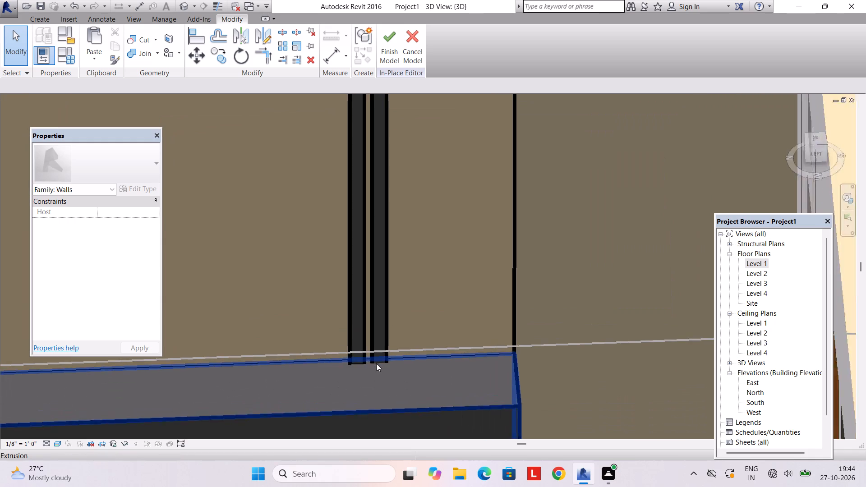
{"action": "scroll", "coordinate": [376, 363], "scroll_direction": "up", "scroll_amount": 2}
{"action": "left_click", "coordinate": [380, 357]}
{"action": "left_click", "coordinate": [381, 346]}
{"action": "left_click", "coordinate": [384, 322]}
{"action": "left_click", "coordinate": [388, 322]}
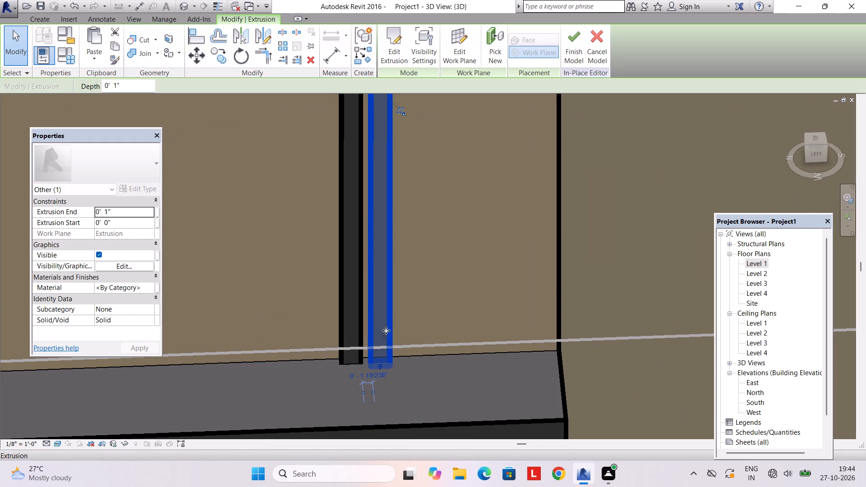
{"action": "left_click_drag", "start_coordinate": [382, 364], "coordinate": [382, 358]}
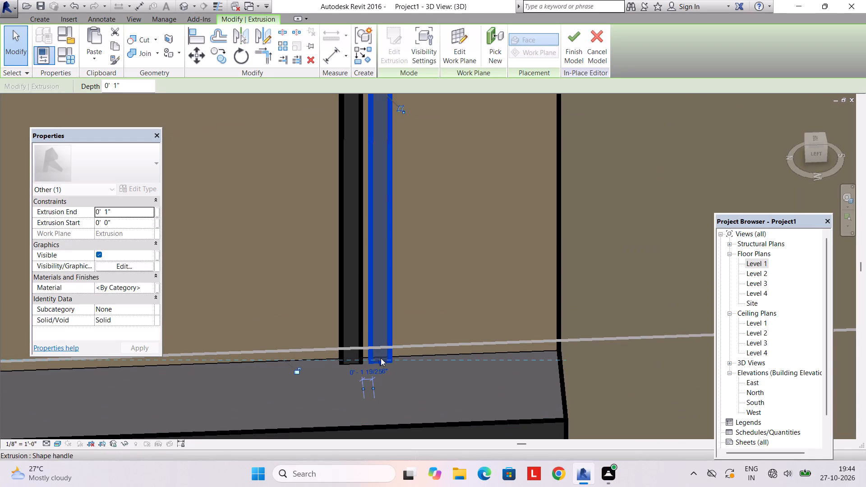
{"action": "key", "text": "Escape"}
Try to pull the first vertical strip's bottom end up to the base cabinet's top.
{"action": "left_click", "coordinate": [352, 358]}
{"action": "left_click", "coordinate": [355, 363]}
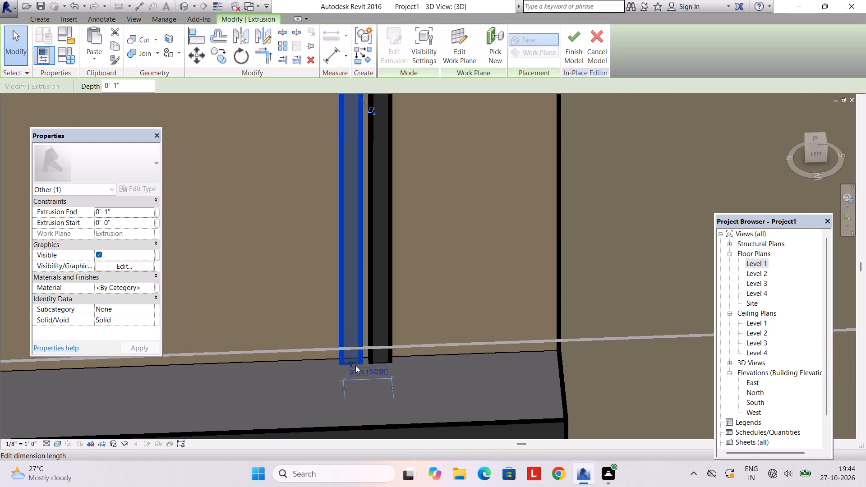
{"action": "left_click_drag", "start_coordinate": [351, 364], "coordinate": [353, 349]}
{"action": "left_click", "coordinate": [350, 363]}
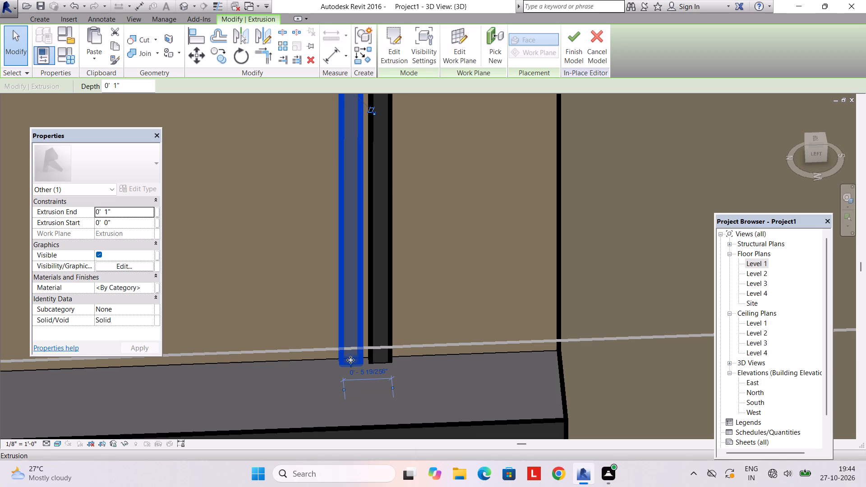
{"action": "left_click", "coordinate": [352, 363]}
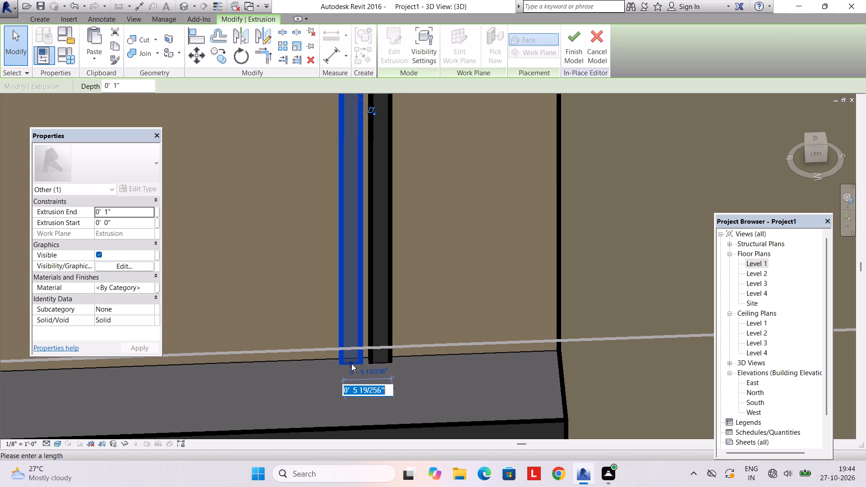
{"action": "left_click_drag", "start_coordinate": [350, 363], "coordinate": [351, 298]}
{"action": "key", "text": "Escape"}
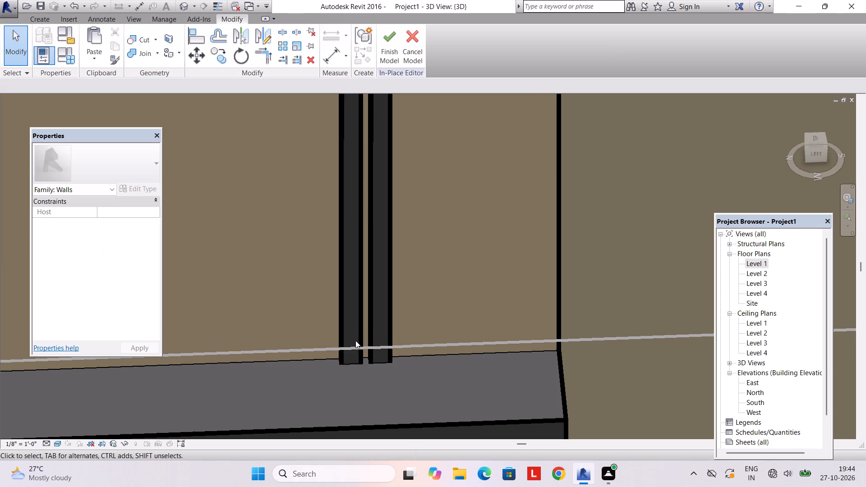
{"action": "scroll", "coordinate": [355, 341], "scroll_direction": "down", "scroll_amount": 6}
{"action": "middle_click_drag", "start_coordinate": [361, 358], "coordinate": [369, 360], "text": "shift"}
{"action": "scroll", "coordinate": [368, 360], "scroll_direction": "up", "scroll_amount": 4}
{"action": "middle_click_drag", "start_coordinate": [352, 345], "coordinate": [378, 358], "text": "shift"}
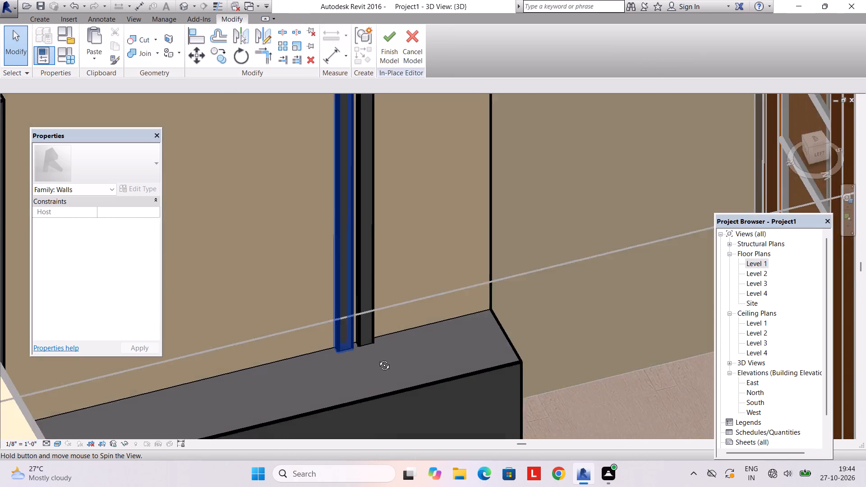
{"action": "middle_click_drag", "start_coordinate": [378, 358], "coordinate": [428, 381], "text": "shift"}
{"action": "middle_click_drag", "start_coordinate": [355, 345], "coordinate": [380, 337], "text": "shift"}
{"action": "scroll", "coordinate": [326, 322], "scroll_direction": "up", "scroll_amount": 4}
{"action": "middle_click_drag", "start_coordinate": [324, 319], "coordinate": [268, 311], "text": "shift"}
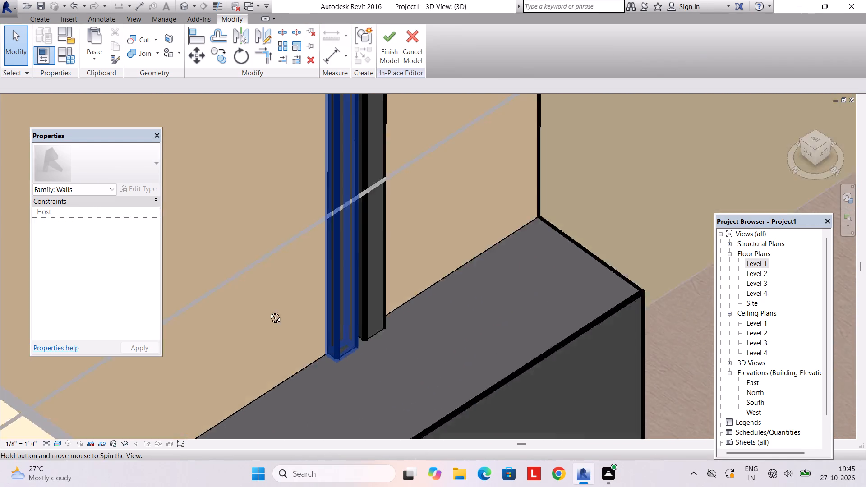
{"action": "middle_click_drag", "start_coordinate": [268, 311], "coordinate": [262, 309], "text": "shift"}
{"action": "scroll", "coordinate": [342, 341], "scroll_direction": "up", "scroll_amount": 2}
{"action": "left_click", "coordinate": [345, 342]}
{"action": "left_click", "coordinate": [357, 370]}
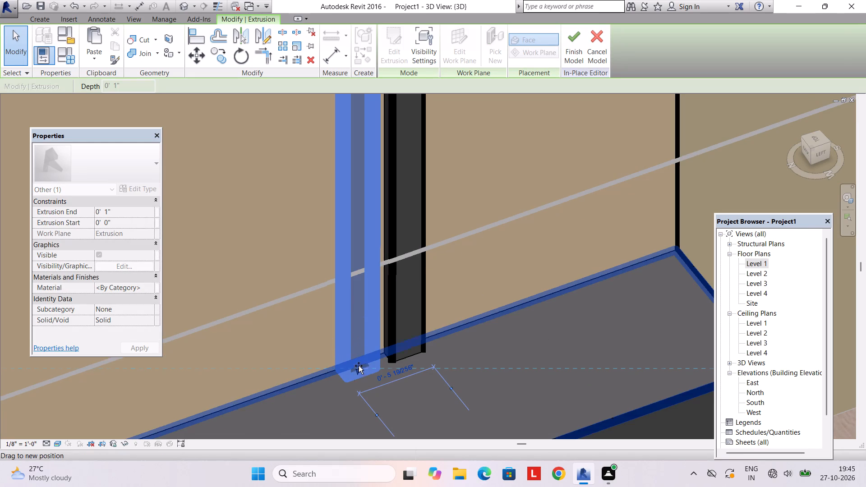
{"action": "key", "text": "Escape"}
Nudge the second strip one increment away from the first strip, towards the glazed doors.
{"action": "scroll", "coordinate": [402, 359], "scroll_direction": "down", "scroll_amount": 4}
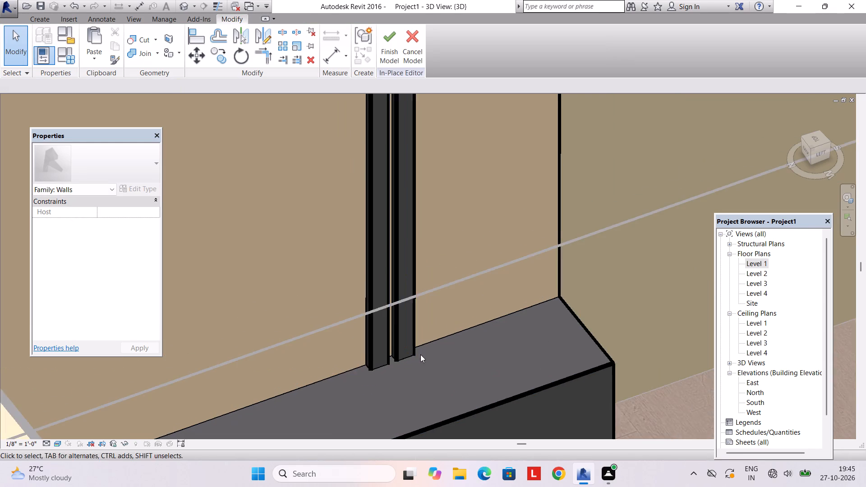
{"action": "scroll", "coordinate": [421, 354], "scroll_direction": "up", "scroll_amount": 1}
{"action": "middle_click_drag", "start_coordinate": [410, 351], "coordinate": [381, 347], "text": "shift"}
{"action": "left_click", "coordinate": [403, 332]}
{"action": "scroll", "coordinate": [402, 333], "scroll_direction": "up", "scroll_amount": 3}
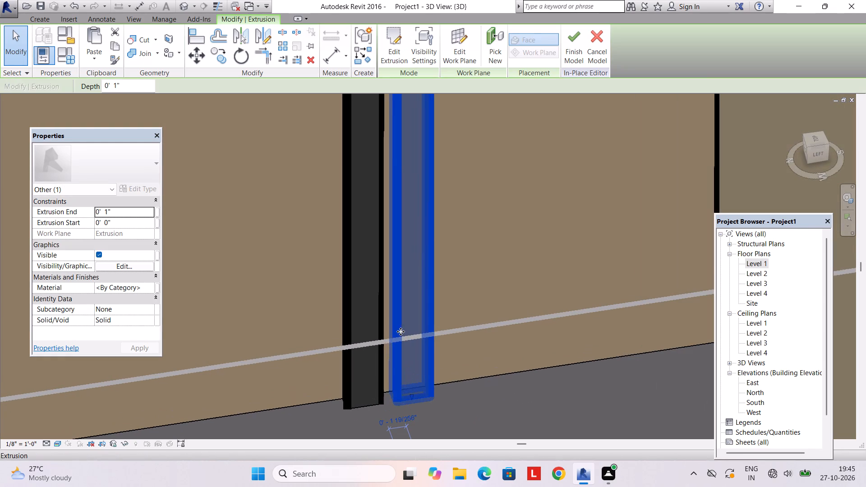
{"action": "key", "text": "Right"}
{"action": "key", "text": "Escape"}
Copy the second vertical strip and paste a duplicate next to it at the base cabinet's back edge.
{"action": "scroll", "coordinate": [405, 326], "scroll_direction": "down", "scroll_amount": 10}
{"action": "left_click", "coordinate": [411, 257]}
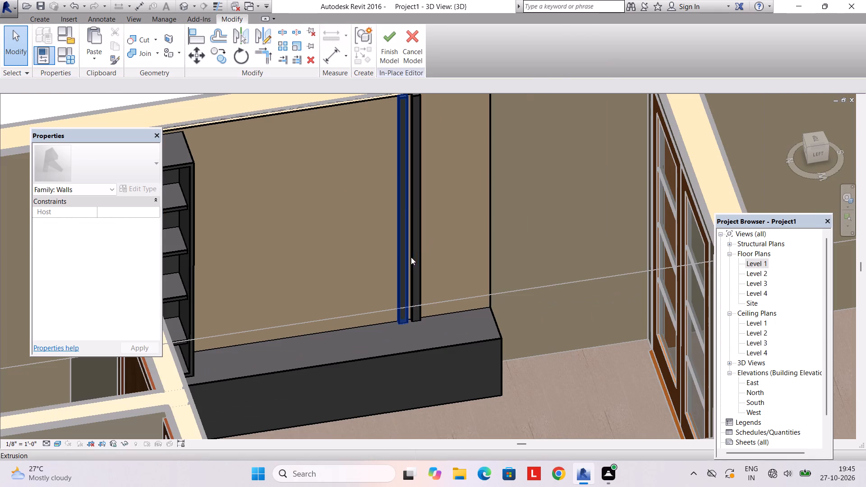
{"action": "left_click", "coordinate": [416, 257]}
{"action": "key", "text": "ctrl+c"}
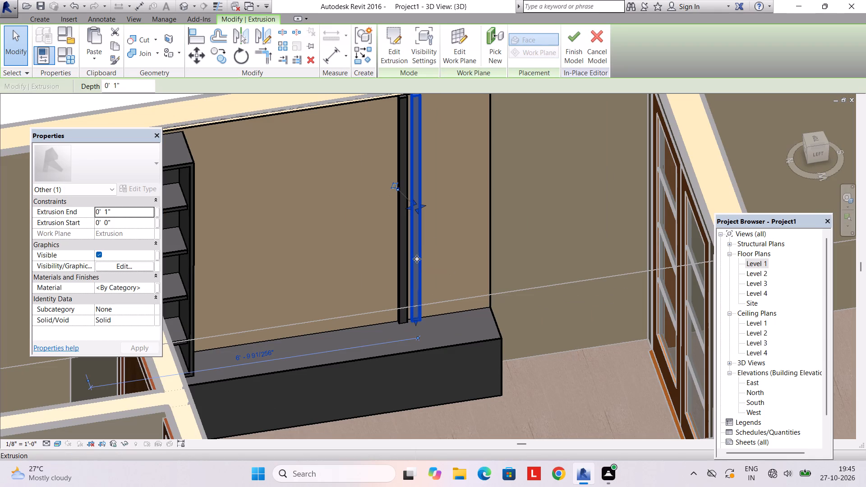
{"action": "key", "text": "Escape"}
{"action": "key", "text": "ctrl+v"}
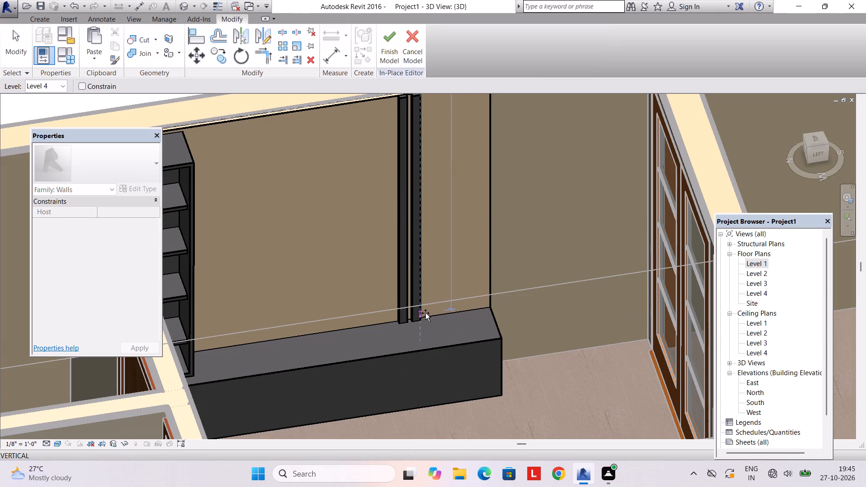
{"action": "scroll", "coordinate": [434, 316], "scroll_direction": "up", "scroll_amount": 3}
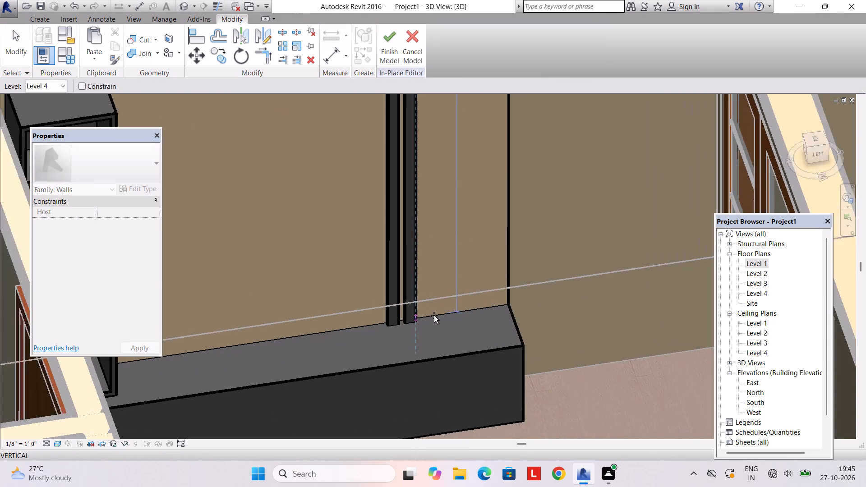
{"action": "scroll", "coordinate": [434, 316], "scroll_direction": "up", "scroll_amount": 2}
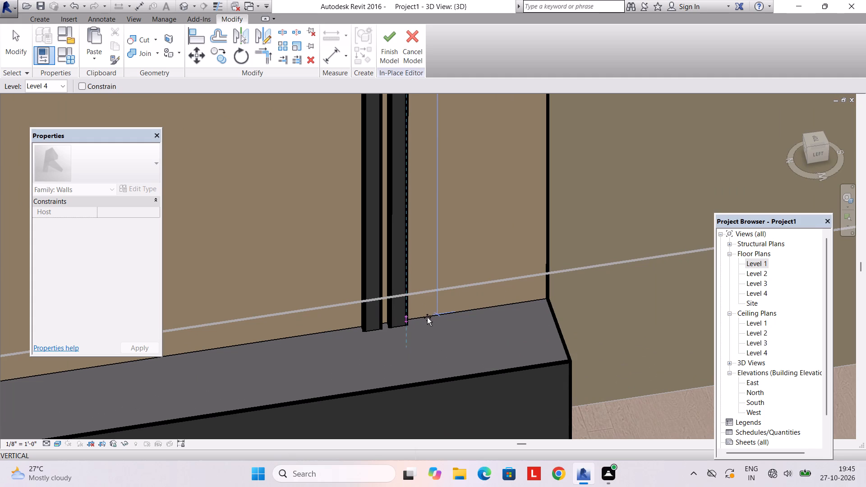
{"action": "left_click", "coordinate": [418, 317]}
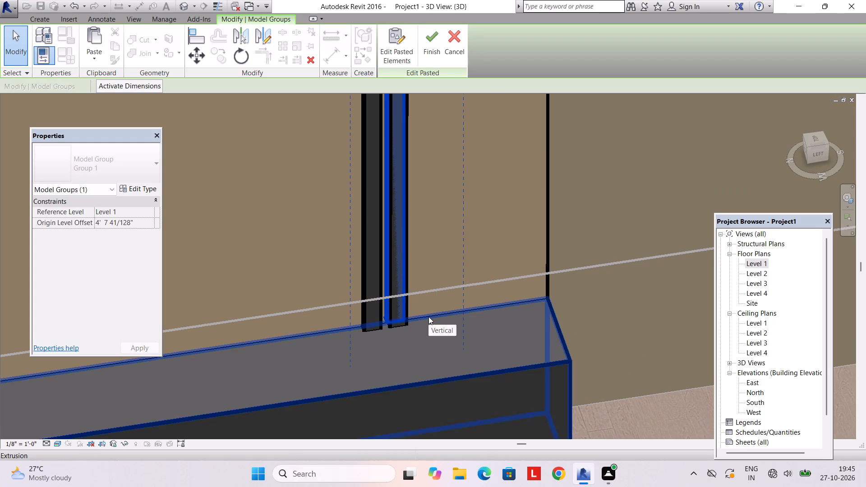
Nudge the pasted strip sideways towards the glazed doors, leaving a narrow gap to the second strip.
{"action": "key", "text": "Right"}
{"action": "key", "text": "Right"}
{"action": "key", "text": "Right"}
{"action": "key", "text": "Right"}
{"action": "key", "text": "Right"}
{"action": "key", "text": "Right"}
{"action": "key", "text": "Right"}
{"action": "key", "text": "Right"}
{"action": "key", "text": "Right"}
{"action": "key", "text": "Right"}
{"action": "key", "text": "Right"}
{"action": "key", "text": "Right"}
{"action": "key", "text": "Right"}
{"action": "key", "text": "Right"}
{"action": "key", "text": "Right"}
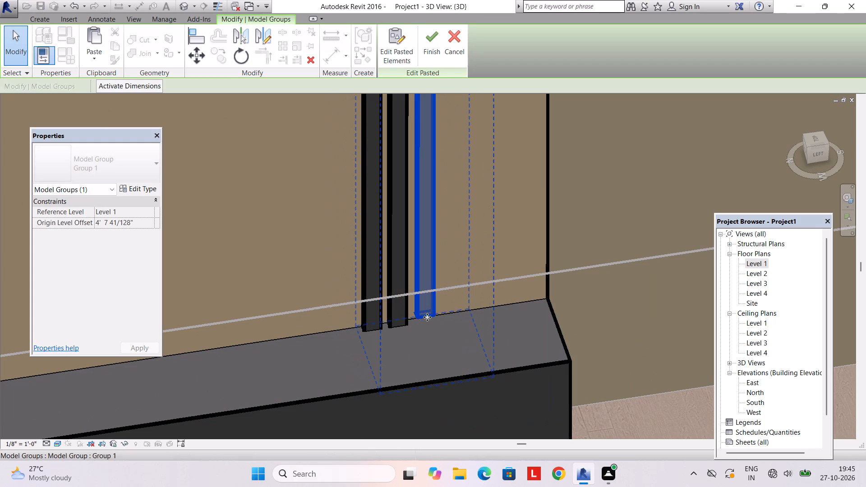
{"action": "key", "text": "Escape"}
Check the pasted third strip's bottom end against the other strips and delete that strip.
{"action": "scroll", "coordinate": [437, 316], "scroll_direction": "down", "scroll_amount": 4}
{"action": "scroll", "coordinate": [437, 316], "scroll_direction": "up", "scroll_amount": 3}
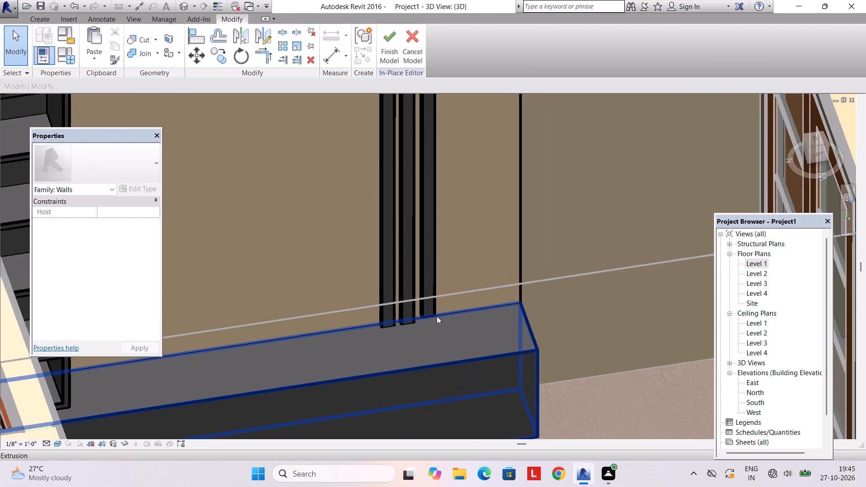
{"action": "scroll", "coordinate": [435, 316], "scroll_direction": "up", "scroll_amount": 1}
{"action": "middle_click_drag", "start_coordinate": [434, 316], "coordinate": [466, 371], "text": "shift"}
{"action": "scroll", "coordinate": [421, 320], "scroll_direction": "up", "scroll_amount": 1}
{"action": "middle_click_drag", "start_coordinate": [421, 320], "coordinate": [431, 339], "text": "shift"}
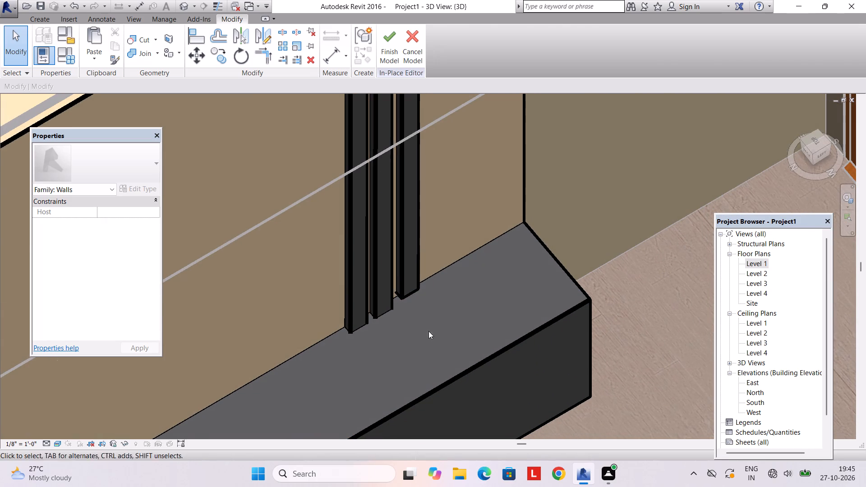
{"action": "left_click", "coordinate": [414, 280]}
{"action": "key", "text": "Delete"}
Mirror a copy of the second strip about a drawn vertical axis just beside it, on the glazed-door side.
{"action": "scroll", "coordinate": [415, 287], "scroll_direction": "down", "scroll_amount": 8}
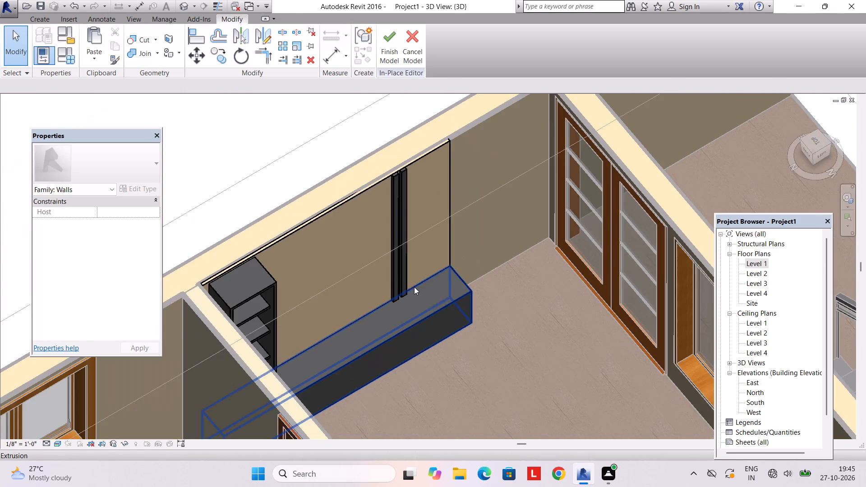
{"action": "middle_click_drag", "start_coordinate": [414, 287], "coordinate": [357, 165], "text": "shift"}
{"action": "scroll", "coordinate": [396, 142], "scroll_direction": "up", "scroll_amount": 2}
{"action": "left_click", "coordinate": [410, 119]}
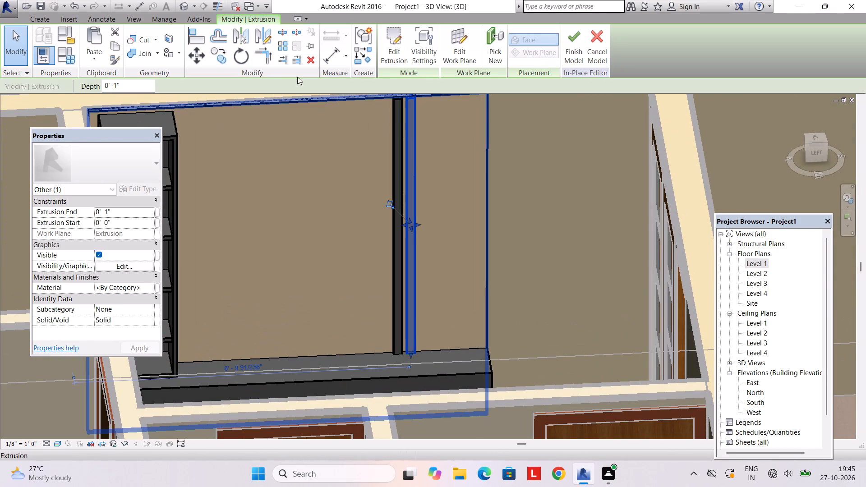
{"action": "left_click", "coordinate": [261, 35]}
{"action": "middle_click_drag", "start_coordinate": [330, 120], "coordinate": [308, 184]}
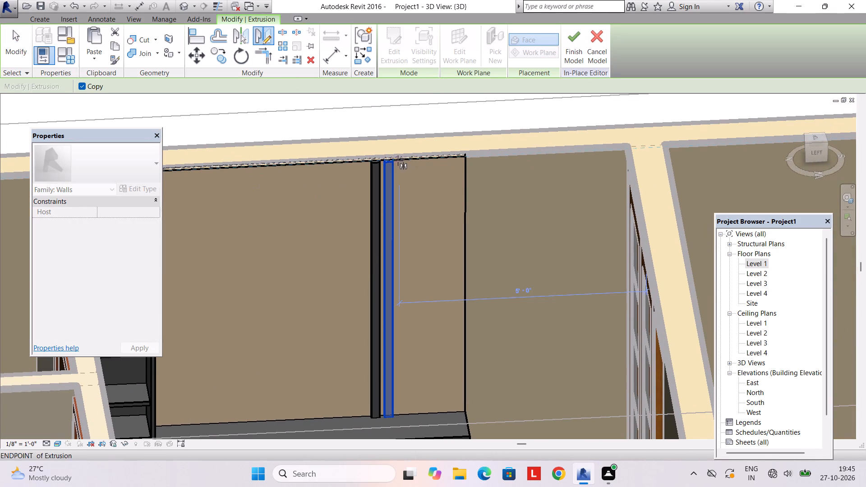
{"action": "left_click", "coordinate": [401, 161]}
{"action": "left_click", "coordinate": [400, 414]}
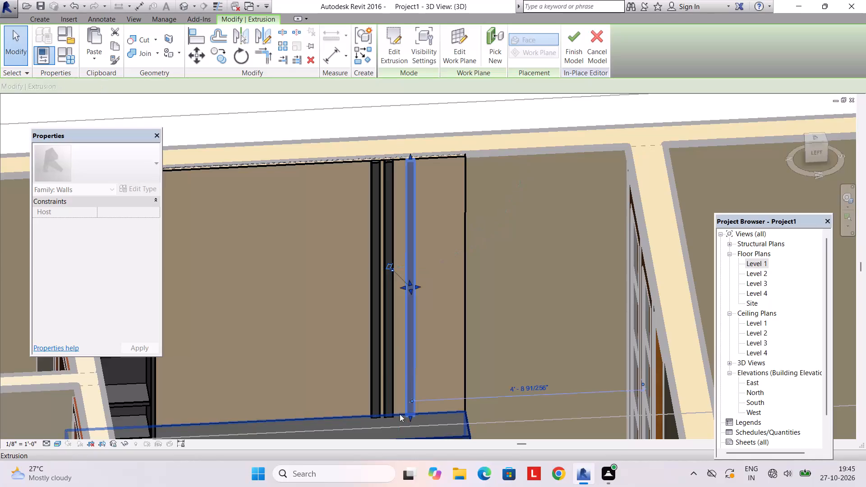
Mirror a copy of the third strip about a drawn axis beside it, towards the back panel's end.
{"action": "left_click", "coordinate": [433, 158]}
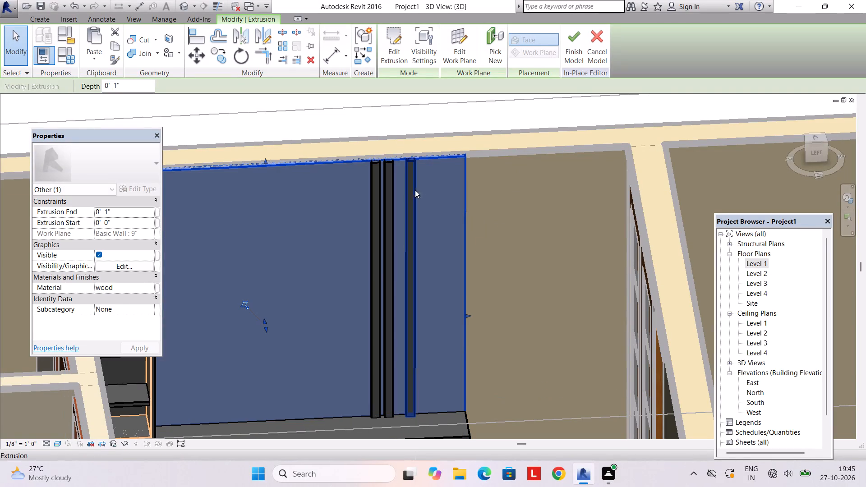
{"action": "key", "text": "Escape"}
{"action": "left_click", "coordinate": [264, 40]}
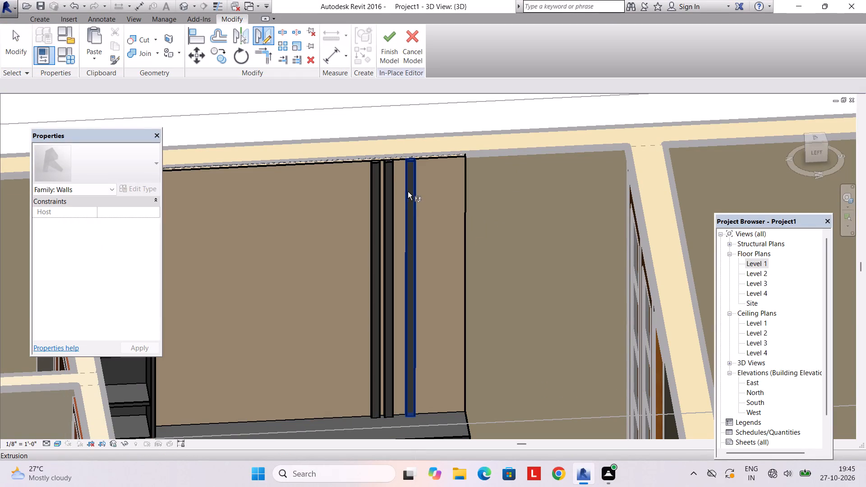
{"action": "left_click", "coordinate": [408, 192]}
{"action": "left_click", "coordinate": [266, 42]}
{"action": "left_click_drag", "start_coordinate": [428, 158], "coordinate": [428, 170]}
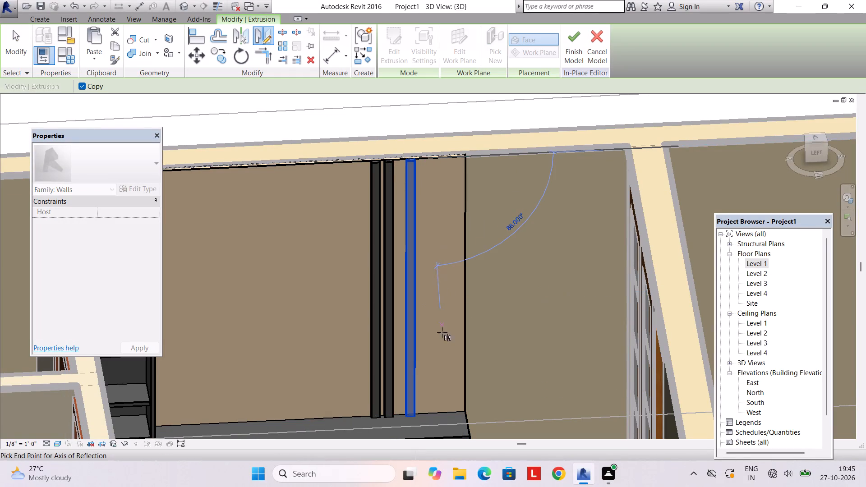
{"action": "left_click", "coordinate": [426, 410]}
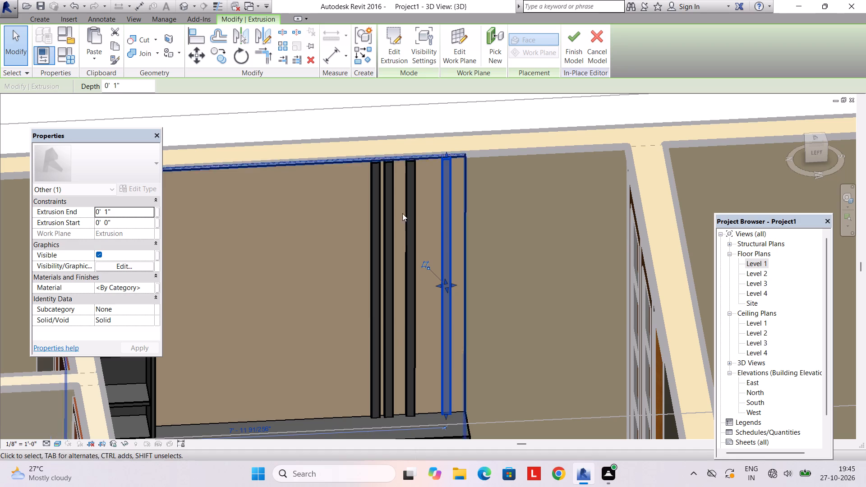
Mirror a copy of the outermost strip back towards the third strip about a drawn vertical axis between them.
{"action": "left_click", "coordinate": [259, 35]}
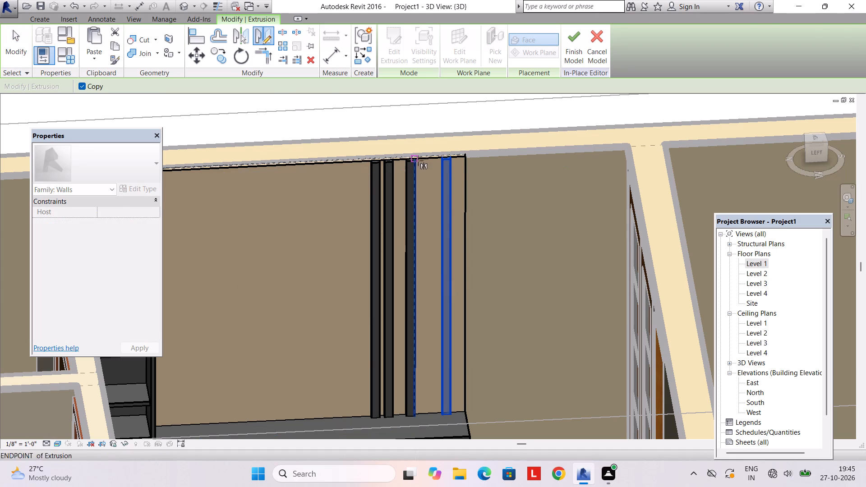
{"action": "left_click", "coordinate": [425, 157]}
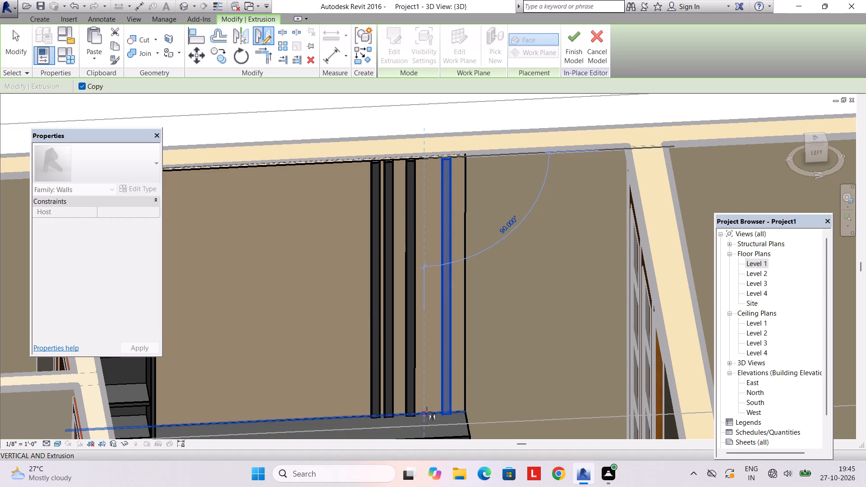
{"action": "left_click", "coordinate": [427, 412]}
{"action": "key", "text": "Escape"}
Nudge the fourth strip sideways off the adjoining third strip, leaving a narrow gap like the others.
{"action": "scroll", "coordinate": [400, 256], "scroll_direction": "up", "scroll_amount": 2}
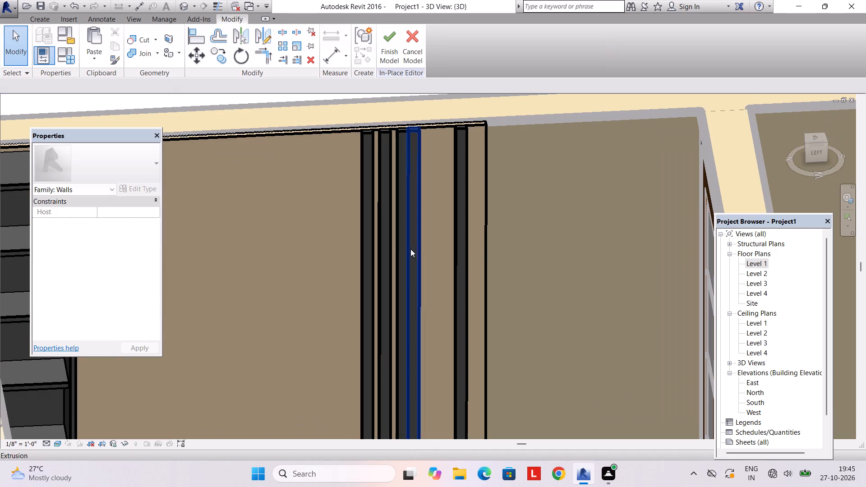
{"action": "left_click", "coordinate": [418, 256]}
{"action": "scroll", "coordinate": [419, 258], "scroll_direction": "up", "scroll_amount": 2}
{"action": "key", "text": "Right"}
{"action": "key", "text": "Right"}
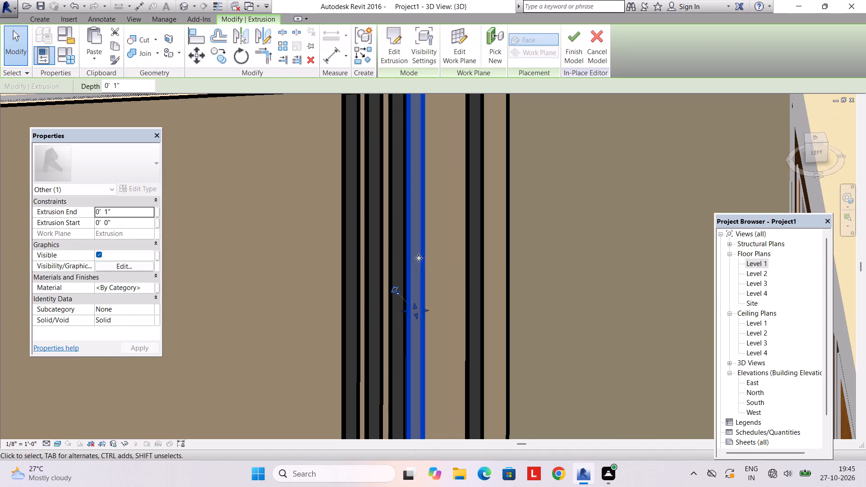
{"action": "key", "text": "Right"}
{"action": "key", "text": "Right"}
{"action": "key", "text": "Right"}
Nudge the outermost strip back towards the fourth strip until only a narrow gap separates them.
{"action": "left_click", "coordinate": [469, 271]}
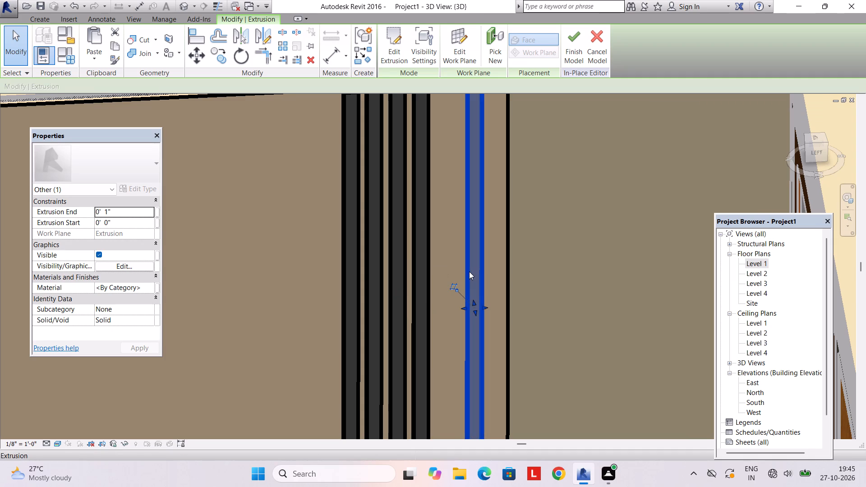
{"action": "key", "text": "Left"}
{"action": "key", "text": "Left"}
{"action": "key", "text": "Left"}
{"action": "key", "text": "Left"}
{"action": "key", "text": "Left"}
{"action": "key", "text": "Left"}
{"action": "key", "text": "Left"}
{"action": "key", "text": "Left"}
{"action": "key", "text": "Left"}
{"action": "key", "text": "Left"}
{"action": "key", "text": "Left"}
{"action": "key", "text": "Left"}
{"action": "key", "text": "Left"}
{"action": "key", "text": "Left"}
{"action": "key", "text": "Left"}
{"action": "key", "text": "Left"}
{"action": "key", "text": "Left"}
{"action": "key", "text": "Left"}
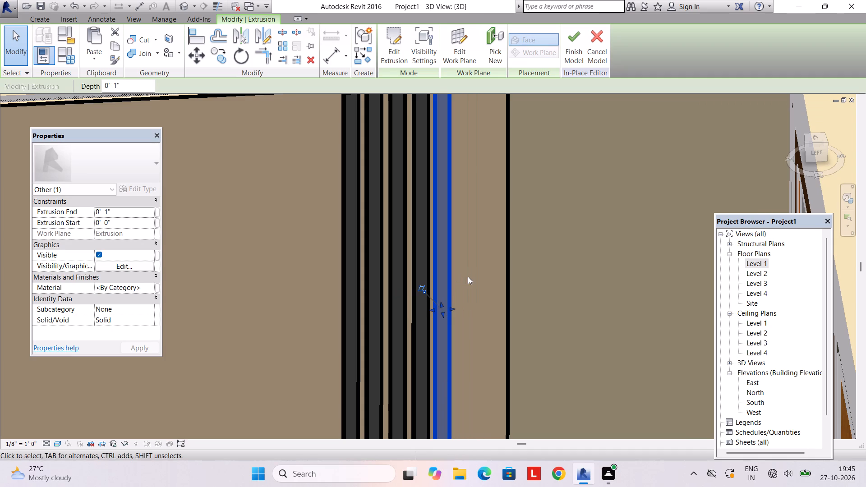
Nudge the outermost, fifth strip slightly away from the fourth strip to even out the gap.
{"action": "key", "text": "Escape"}
{"action": "scroll", "coordinate": [468, 276], "scroll_direction": "down", "scroll_amount": 4}
{"action": "middle_click_drag", "start_coordinate": [463, 279], "coordinate": [450, 285], "text": "shift"}
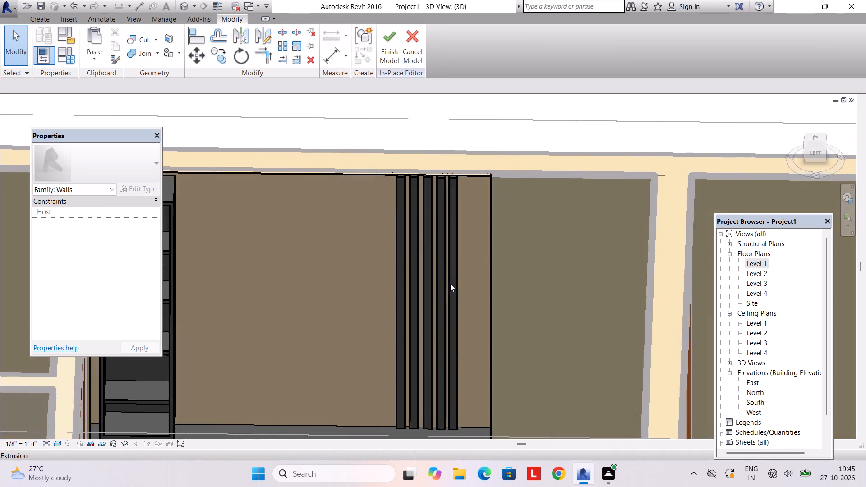
{"action": "scroll", "coordinate": [450, 284], "scroll_direction": "up", "scroll_amount": 3}
{"action": "left_click", "coordinate": [450, 281]}
{"action": "key", "text": "Right"}
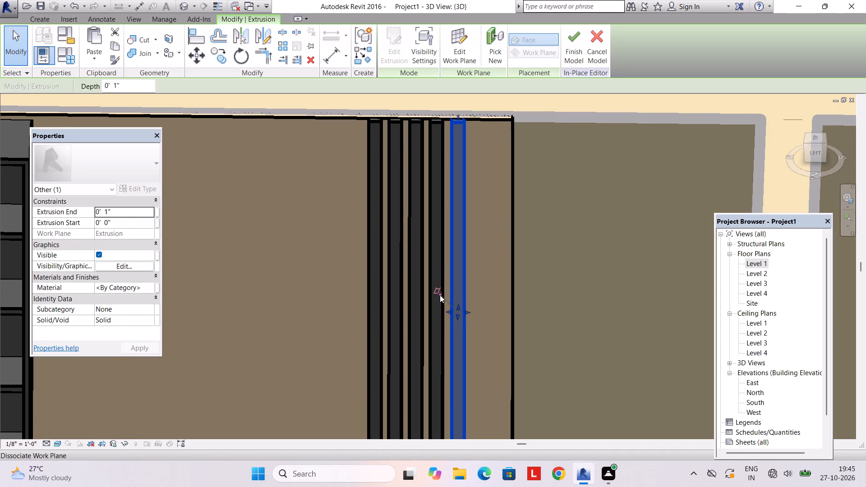
{"action": "left_click", "coordinate": [432, 296]}
{"action": "scroll", "coordinate": [431, 296], "scroll_direction": "up", "scroll_amount": 3}
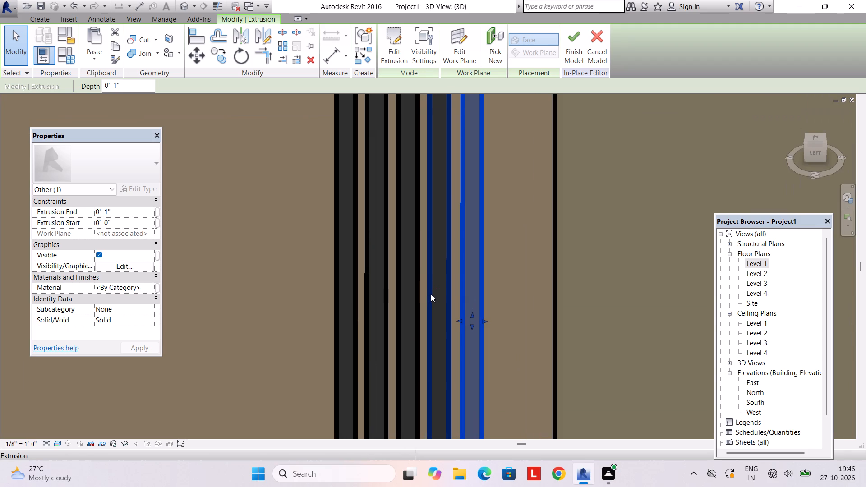
{"action": "key", "text": "Escape"}
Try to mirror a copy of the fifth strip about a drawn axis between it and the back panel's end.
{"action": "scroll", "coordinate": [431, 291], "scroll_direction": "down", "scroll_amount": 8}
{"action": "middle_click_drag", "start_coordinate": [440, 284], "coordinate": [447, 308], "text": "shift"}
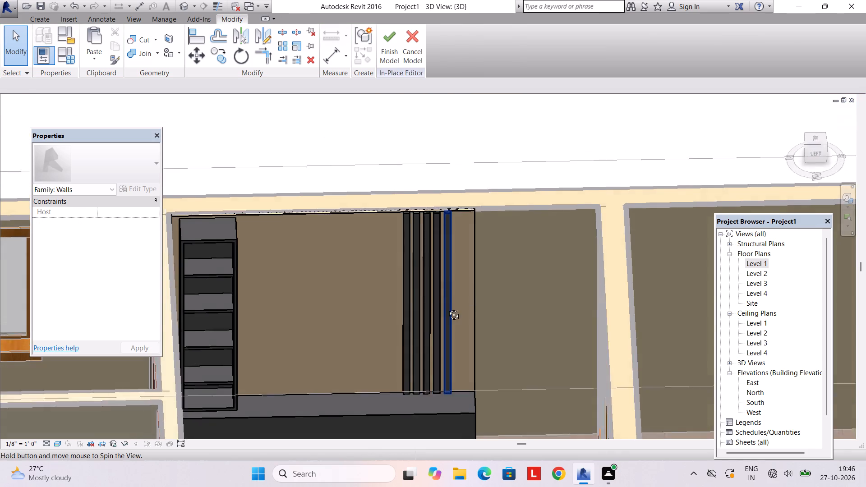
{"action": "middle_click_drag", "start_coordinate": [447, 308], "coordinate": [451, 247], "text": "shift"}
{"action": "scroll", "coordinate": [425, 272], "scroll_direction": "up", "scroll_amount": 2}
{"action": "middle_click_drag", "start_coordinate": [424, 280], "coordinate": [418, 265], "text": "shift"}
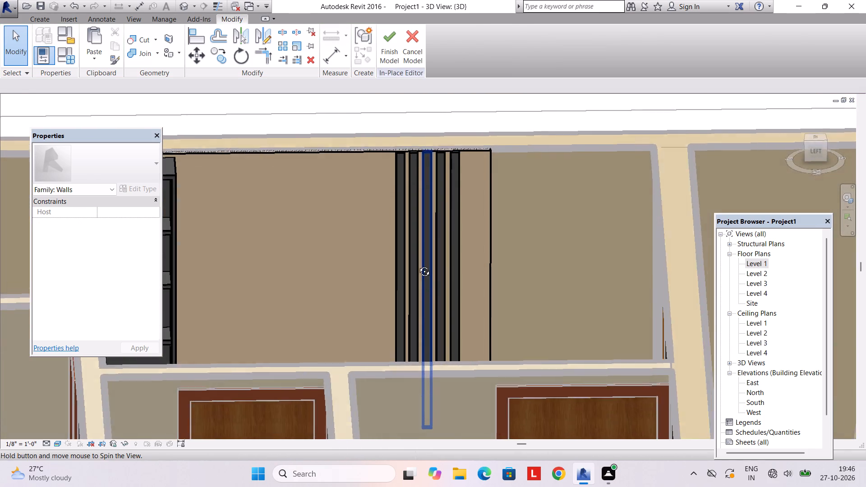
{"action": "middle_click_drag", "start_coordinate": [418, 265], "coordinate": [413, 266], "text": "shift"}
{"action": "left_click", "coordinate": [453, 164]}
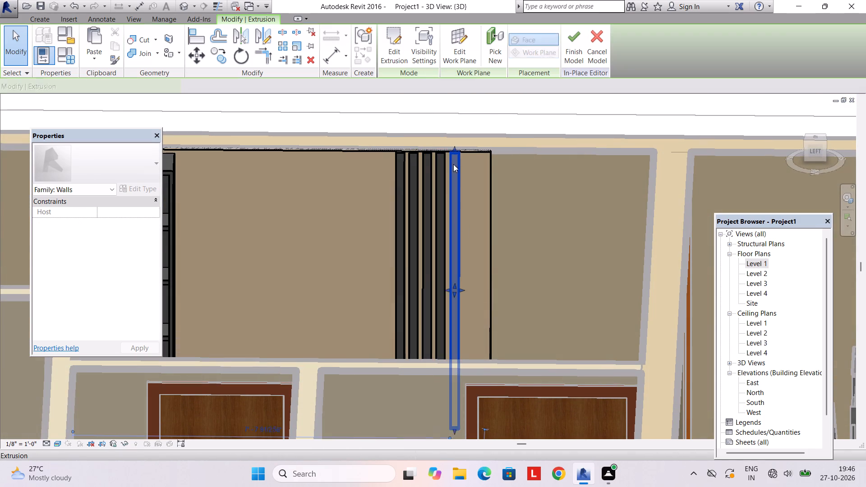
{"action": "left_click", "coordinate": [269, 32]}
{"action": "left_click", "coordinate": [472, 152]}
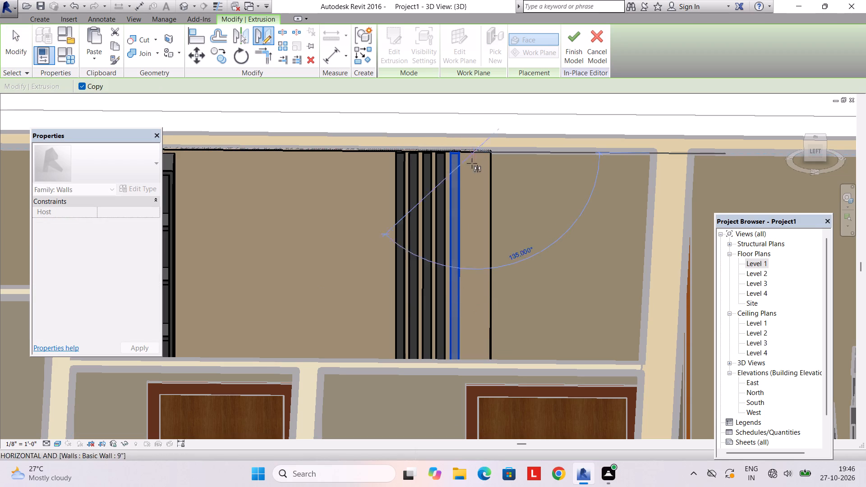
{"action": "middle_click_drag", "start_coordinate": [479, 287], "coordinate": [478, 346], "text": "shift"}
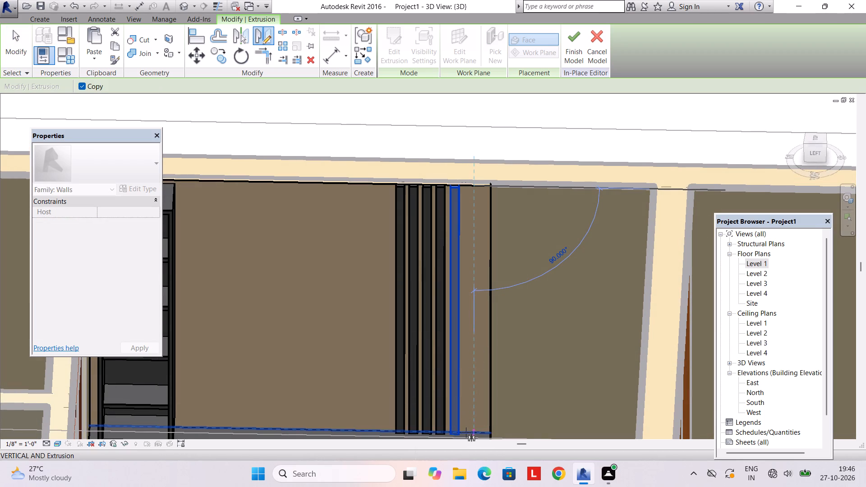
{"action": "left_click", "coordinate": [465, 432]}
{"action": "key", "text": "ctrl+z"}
Mirror a copy of the fifth strip about a drawn axis beside it, towards the back panel's end.
{"action": "middle_click_drag", "start_coordinate": [484, 335], "coordinate": [463, 195]}
{"action": "scroll", "coordinate": [502, 150], "scroll_direction": "down", "scroll_amount": 3}
{"action": "middle_click_drag", "start_coordinate": [500, 156], "coordinate": [499, 243]}
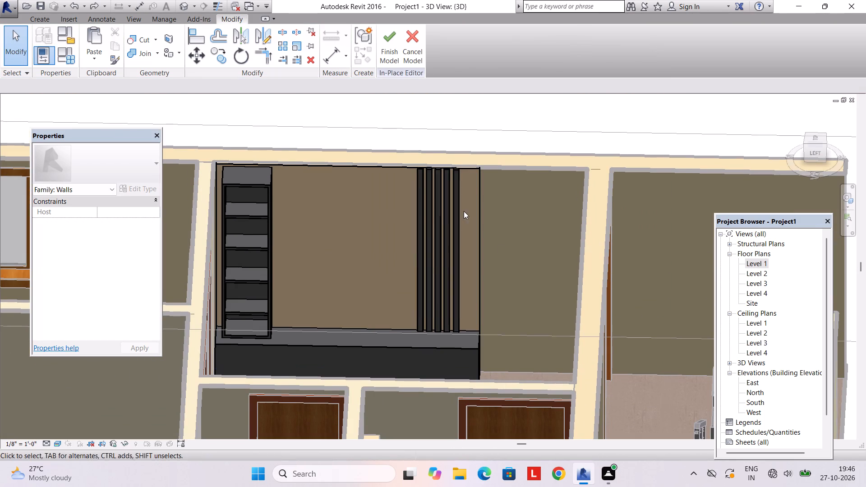
{"action": "left_click", "coordinate": [461, 209]}
{"action": "left_click", "coordinate": [269, 39]}
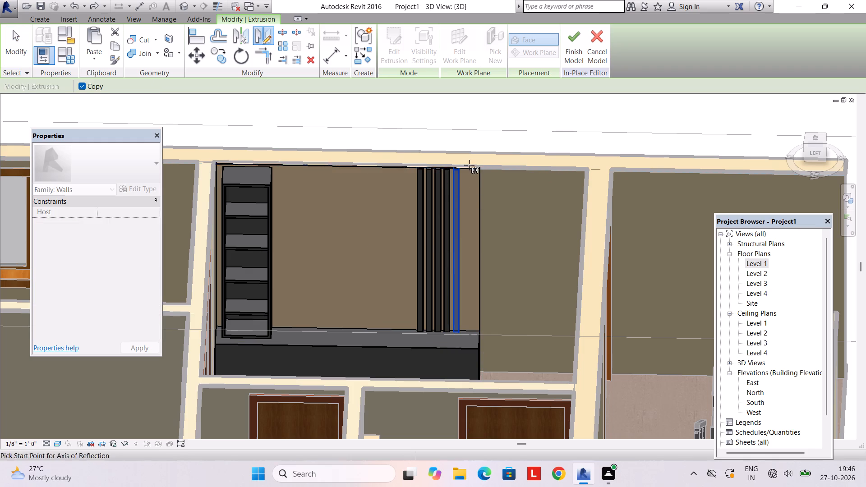
{"action": "left_click", "coordinate": [467, 170]}
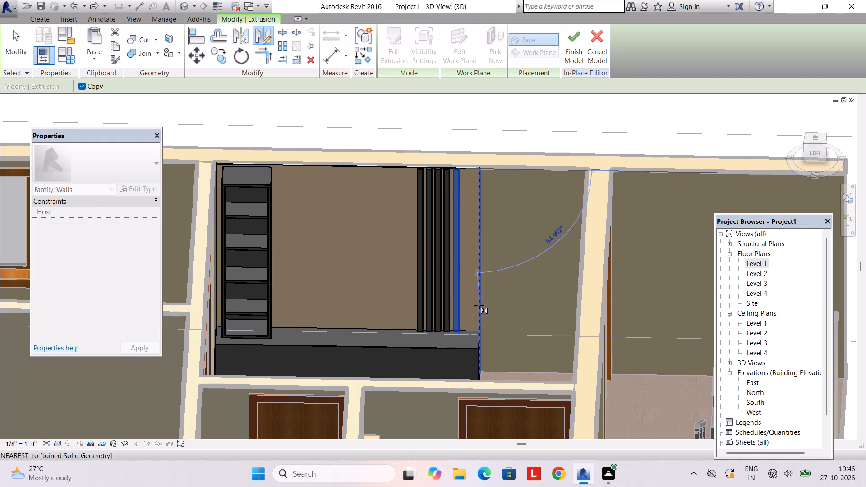
{"action": "left_click", "coordinate": [466, 330]}
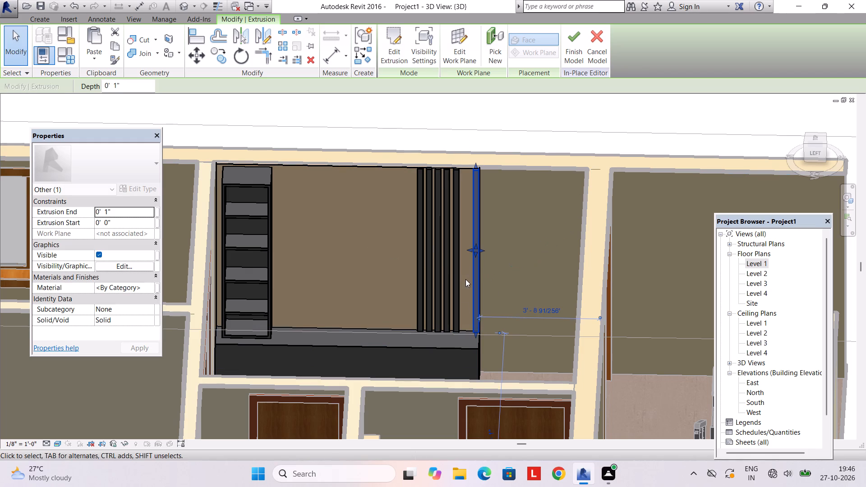
Nudge the new sixth strip back towards the fifth strip, leaving a narrow gap like the others.
{"action": "key", "text": "Left"}
{"action": "key", "text": "Left"}
{"action": "key", "text": "Left"}
{"action": "key", "text": "Left"}
{"action": "scroll", "coordinate": [465, 287], "scroll_direction": "up", "scroll_amount": 3}
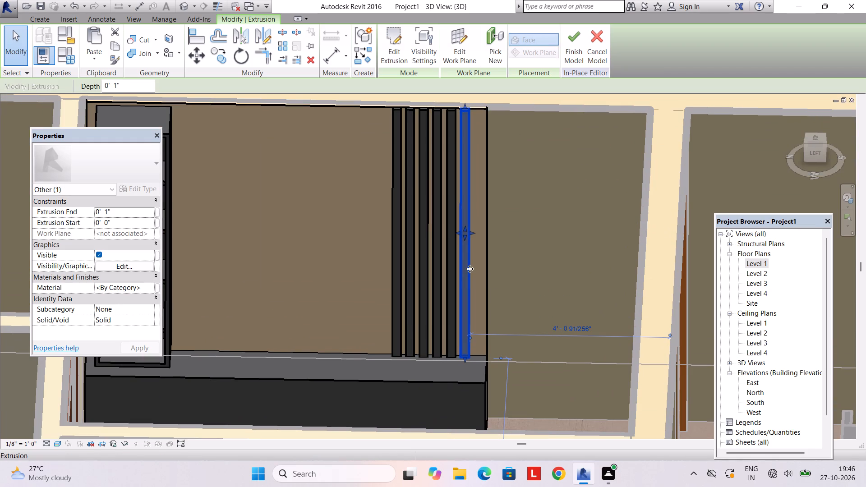
{"action": "key", "text": "Escape"}
{"action": "scroll", "coordinate": [467, 252], "scroll_direction": "down", "scroll_amount": 4}
{"action": "scroll", "coordinate": [470, 218], "scroll_direction": "up", "scroll_amount": 2}
{"action": "left_click", "coordinate": [466, 216]}
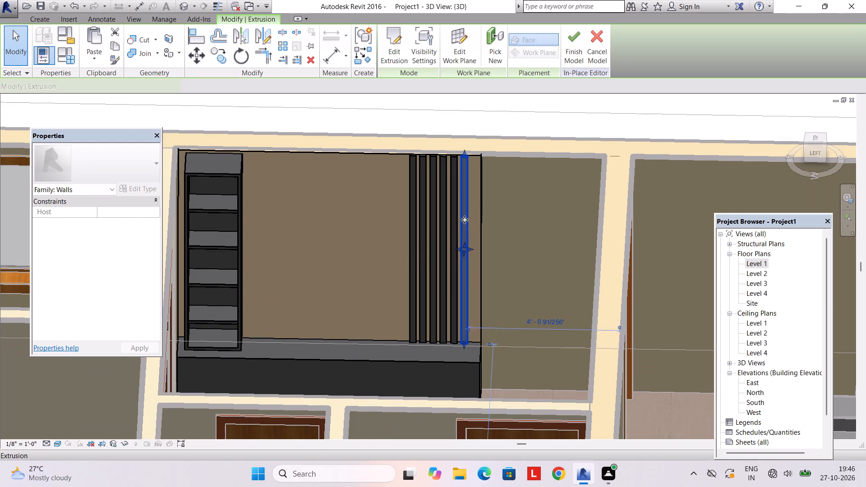
{"action": "scroll", "coordinate": [464, 221], "scroll_direction": "up", "scroll_amount": 4}
{"action": "key", "text": "Right"}
{"action": "left_click", "coordinate": [463, 226]}
{"action": "key", "text": "Escape"}
{"action": "scroll", "coordinate": [464, 227], "scroll_direction": "down", "scroll_amount": 2}
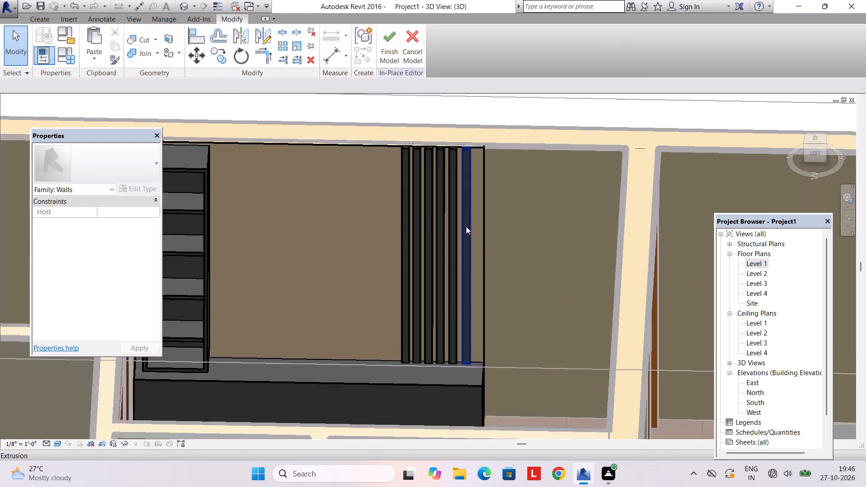
Mirror a copy of the sixth strip about a vertical axis drawn along the back panel's end edge.
{"action": "scroll", "coordinate": [466, 226], "scroll_direction": "down", "scroll_amount": 5}
{"action": "middle_click_drag", "start_coordinate": [470, 254], "coordinate": [484, 227], "text": "shift"}
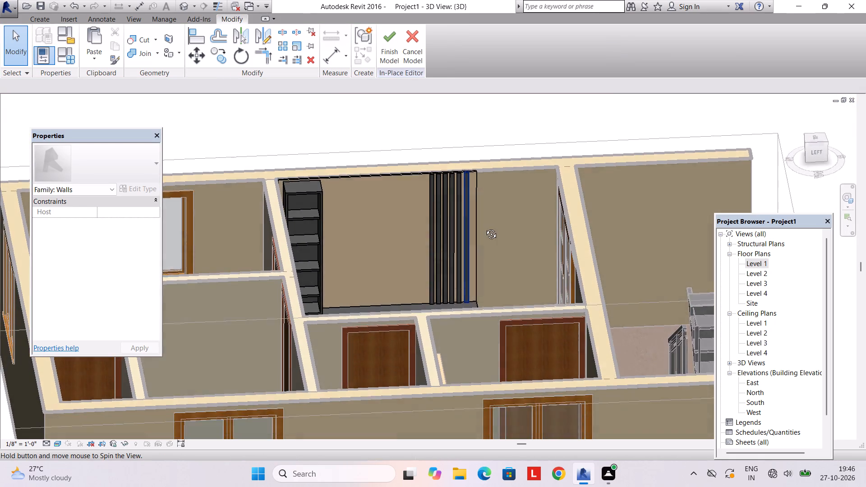
{"action": "middle_click_drag", "start_coordinate": [484, 227], "coordinate": [481, 215], "text": "shift"}
{"action": "scroll", "coordinate": [463, 187], "scroll_direction": "up", "scroll_amount": 1}
{"action": "left_click", "coordinate": [467, 174]}
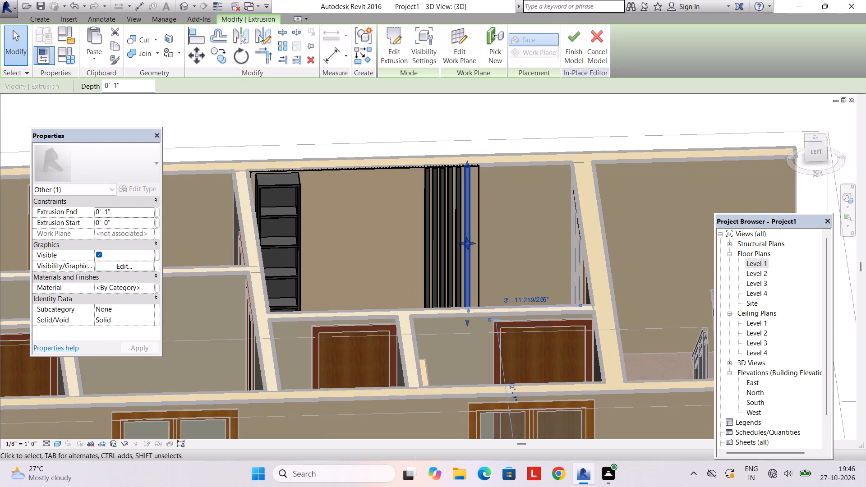
{"action": "left_click", "coordinate": [259, 35]}
{"action": "scroll", "coordinate": [470, 169], "scroll_direction": "up", "scroll_amount": 3}
{"action": "left_click", "coordinate": [484, 165]}
{"action": "middle_click_drag", "start_coordinate": [488, 320], "coordinate": [493, 338]}
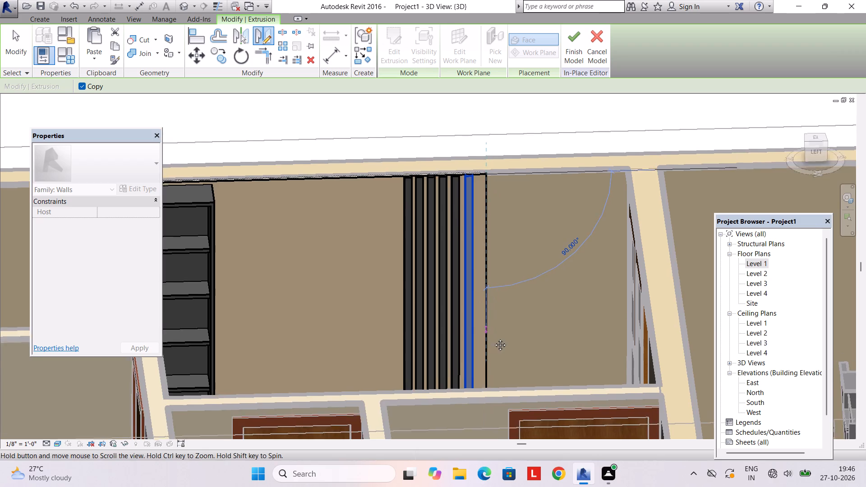
{"action": "middle_click_drag", "start_coordinate": [493, 338], "coordinate": [475, 269]}
{"action": "middle_click_drag", "start_coordinate": [475, 269], "coordinate": [475, 306], "text": "shift"}
{"action": "left_click", "coordinate": [470, 348]}
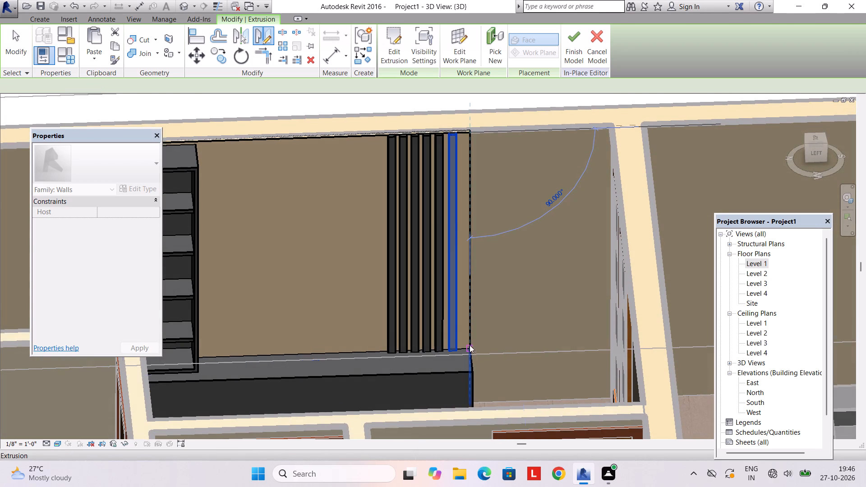
Nudge the seventh strip back onto the back panel so it sits at the panel's end, a narrow gap from the sixth.
{"action": "key", "text": "Left"}
{"action": "key", "text": "Left"}
{"action": "key", "text": "Left"}
{"action": "key", "text": "Left"}
{"action": "key", "text": "Left"}
{"action": "key", "text": "Left"}
{"action": "key", "text": "Left"}
{"action": "key", "text": "Left"}
{"action": "key", "text": "Left"}
{"action": "key", "text": "Left"}
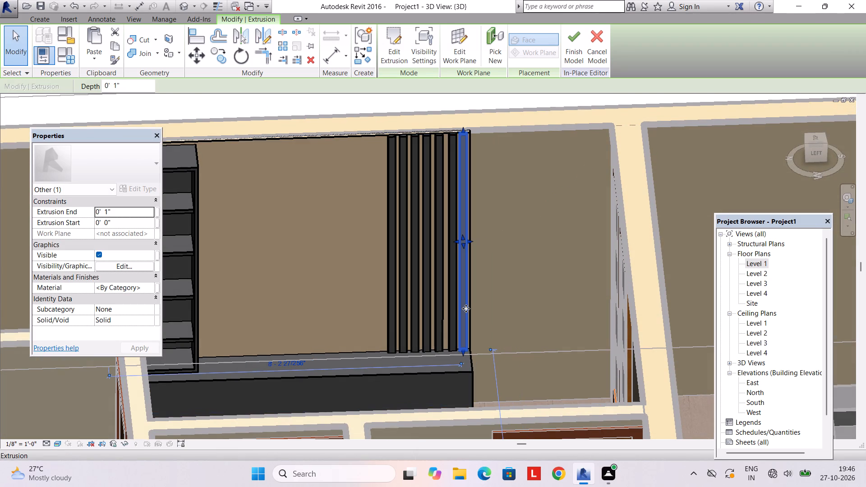
{"action": "scroll", "coordinate": [466, 308], "scroll_direction": "up", "scroll_amount": 3}
{"action": "key", "text": "Right"}
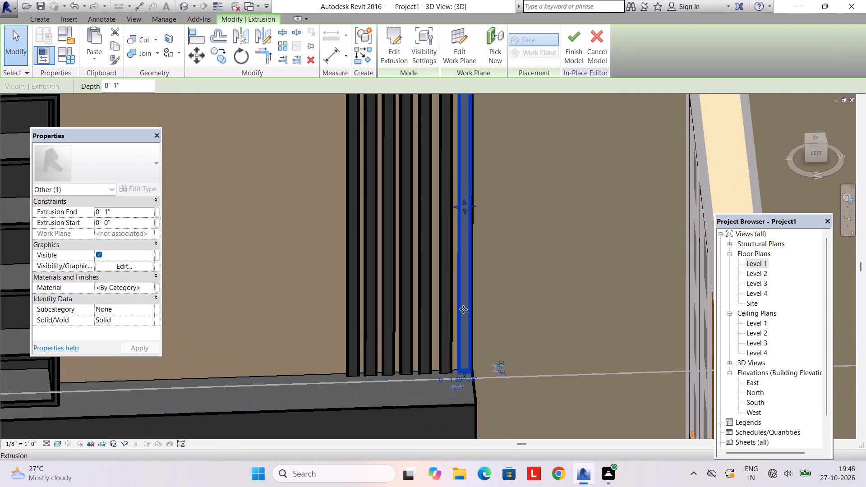
{"action": "key", "text": "Escape"}
{"action": "scroll", "coordinate": [468, 280], "scroll_direction": "down", "scroll_amount": 5}
{"action": "scroll", "coordinate": [465, 323], "scroll_direction": "up", "scroll_amount": 4}
{"action": "scroll", "coordinate": [457, 266], "scroll_direction": "down", "scroll_amount": 5}
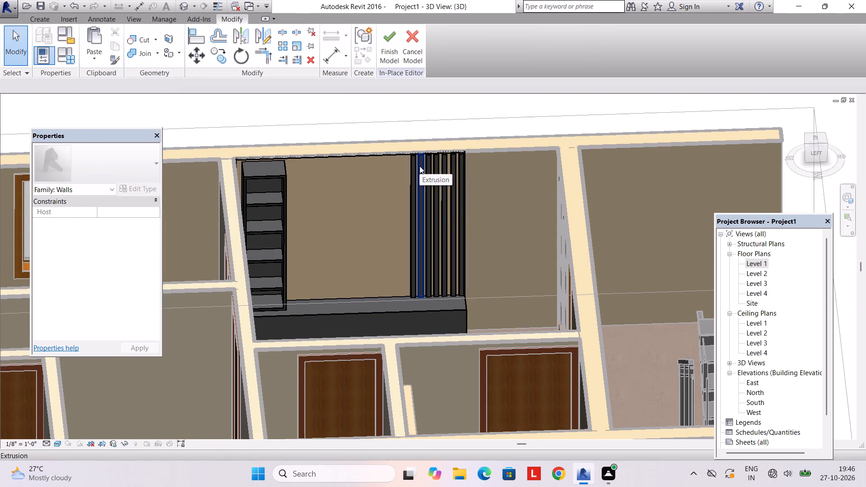
Examine the wall unit's strips, shelving and base cabinet from several angles.
{"action": "middle_click_drag", "start_coordinate": [411, 179], "coordinate": [435, 219]}
{"action": "scroll", "coordinate": [430, 208], "scroll_direction": "down", "scroll_amount": 3}
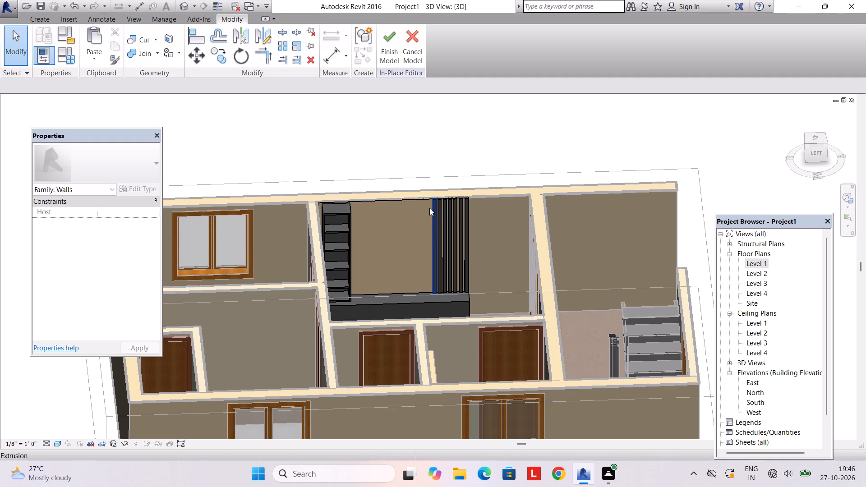
{"action": "middle_click_drag", "start_coordinate": [424, 216], "coordinate": [415, 245], "text": "shift"}
{"action": "scroll", "coordinate": [409, 250], "scroll_direction": "up", "scroll_amount": 3}
{"action": "middle_click_drag", "start_coordinate": [397, 281], "coordinate": [379, 211]}
{"action": "middle_click_drag", "start_coordinate": [374, 217], "coordinate": [291, 243], "text": "shift"}
{"action": "middle_click_drag", "start_coordinate": [289, 242], "coordinate": [410, 288], "text": "shift"}
{"action": "scroll", "coordinate": [411, 287], "scroll_direction": "down", "scroll_amount": 2}
{"action": "middle_click_drag", "start_coordinate": [409, 286], "coordinate": [374, 273], "text": "shift"}
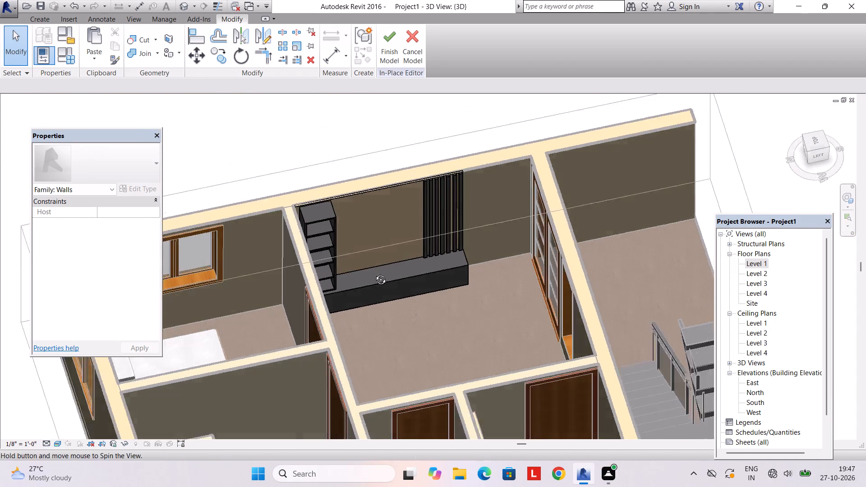
{"action": "middle_click_drag", "start_coordinate": [374, 273], "coordinate": [360, 260], "text": "shift"}
Start a new extrusion with its work plane on the front face of the wall unit's base cabinet.
{"action": "left_click", "coordinate": [45, 19]}
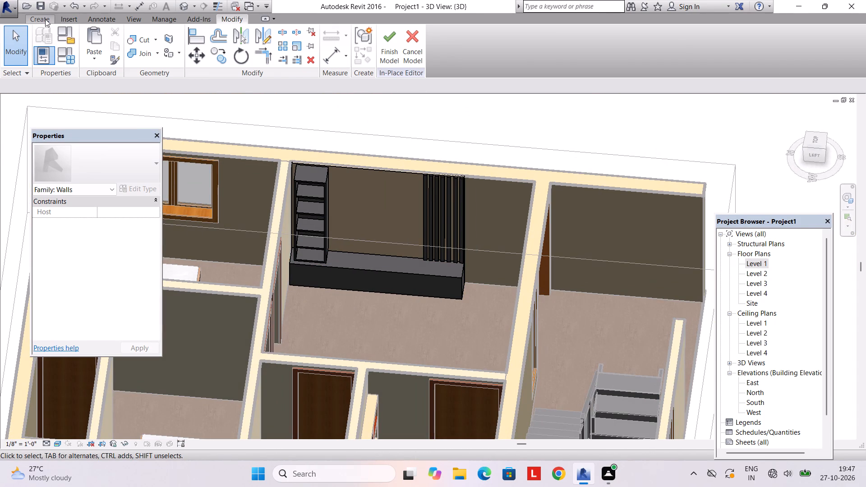
{"action": "left_click", "coordinate": [110, 48]}
{"action": "left_click", "coordinate": [492, 44]}
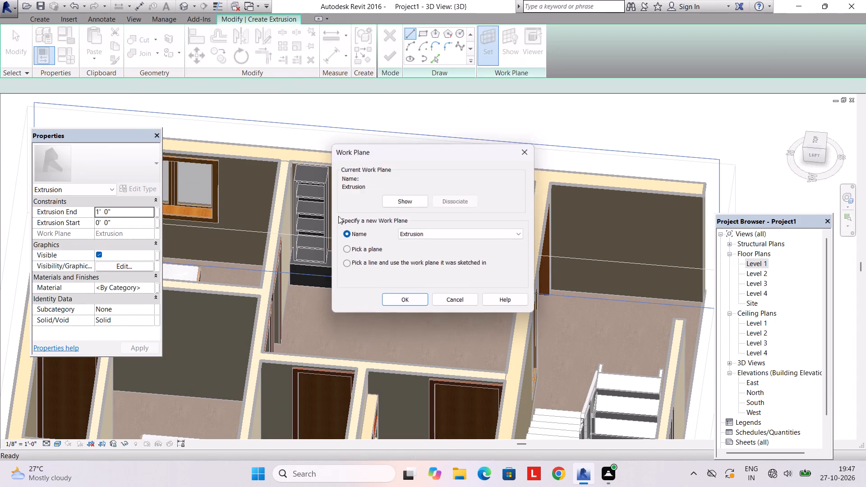
{"action": "left_click", "coordinate": [358, 247]}
{"action": "left_click", "coordinate": [405, 300]}
{"action": "scroll", "coordinate": [351, 287], "scroll_direction": "up", "scroll_amount": 5}
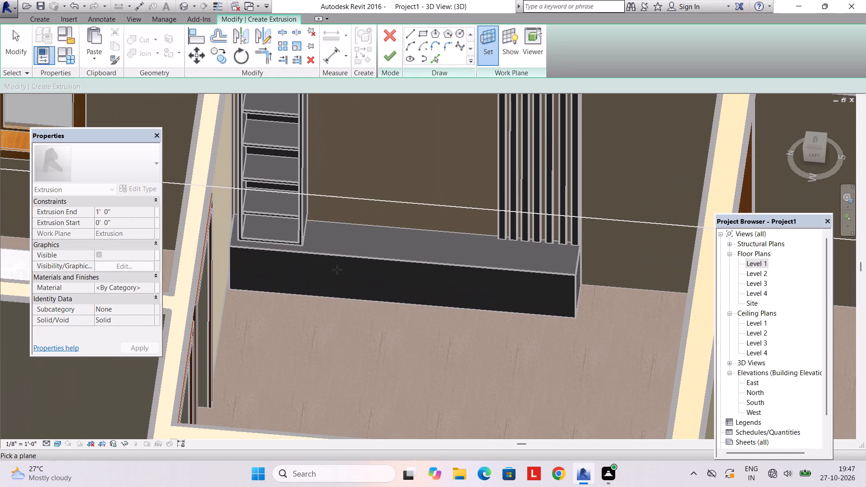
{"action": "left_click", "coordinate": [278, 253]}
Sketch a rectangle with a 1" inward offset at the shelving end of the cabinet front, about 2' 0.5" wide and 1' 4" high.
{"action": "left_click", "coordinate": [423, 33]}
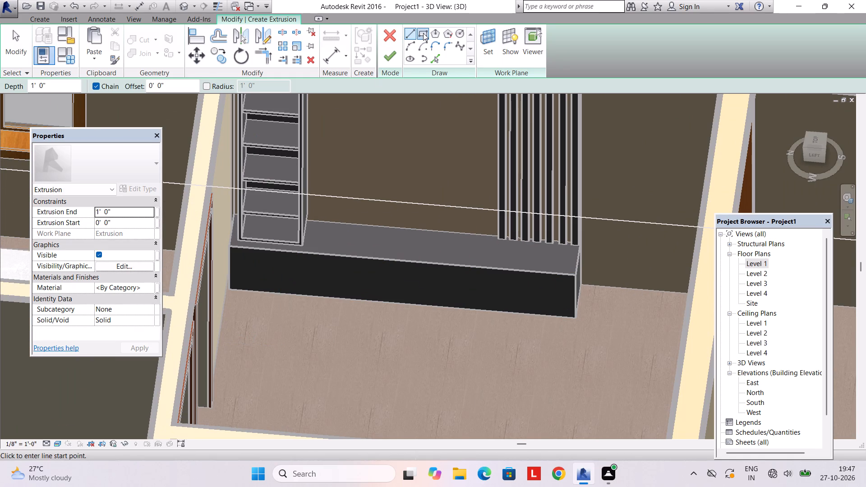
{"action": "left_click", "coordinate": [172, 80]}
{"action": "left_click_drag", "start_coordinate": [166, 87], "coordinate": [101, 81]}
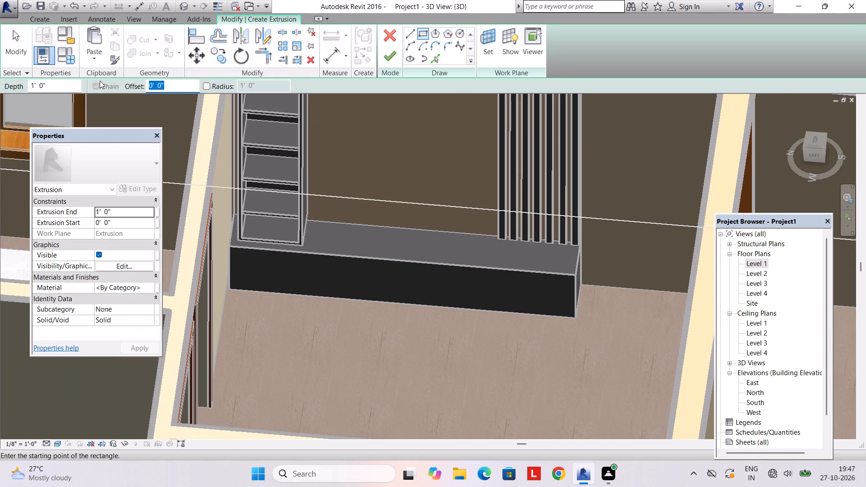
{"action": "type", "text": "1\""}
{"action": "key", "text": "Return"}
{"action": "left_click", "coordinate": [229, 244]}
{"action": "key", "text": "space"}
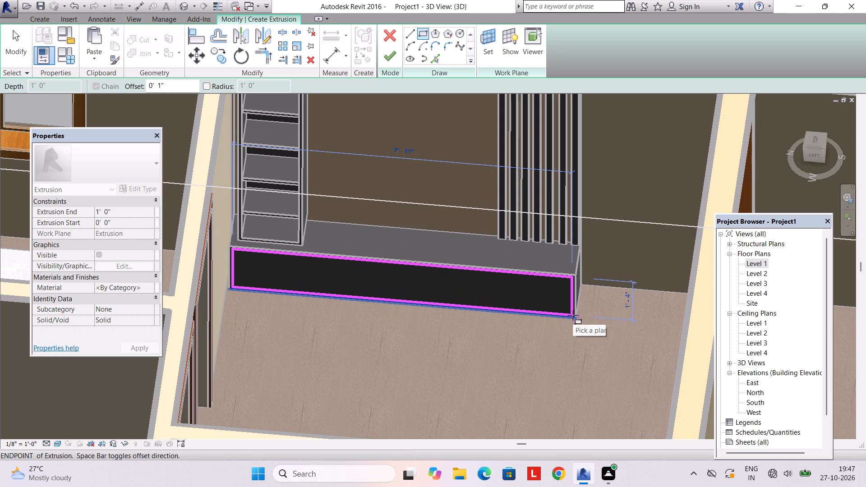
{"action": "left_click", "coordinate": [324, 297]}
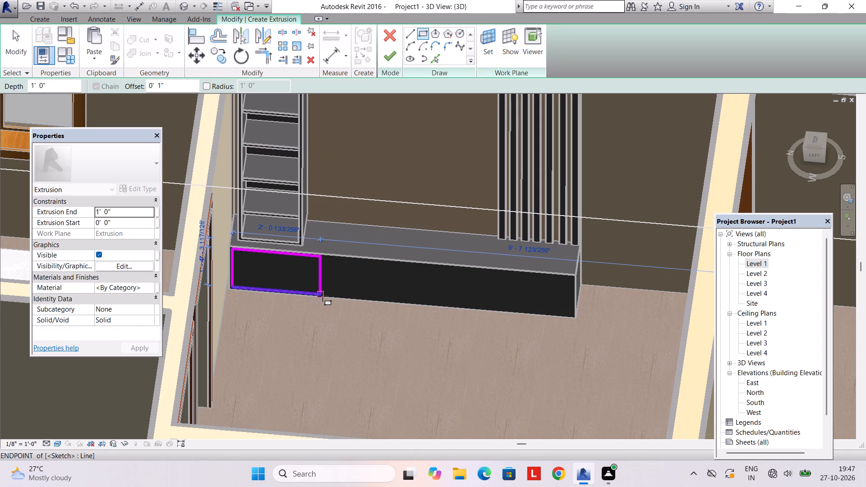
{"action": "key", "text": "Escape"}
{"action": "key", "text": "Escape"}
Set the sketched rectangle's width on the cabinet front to 2'.
{"action": "left_click", "coordinate": [289, 257]}
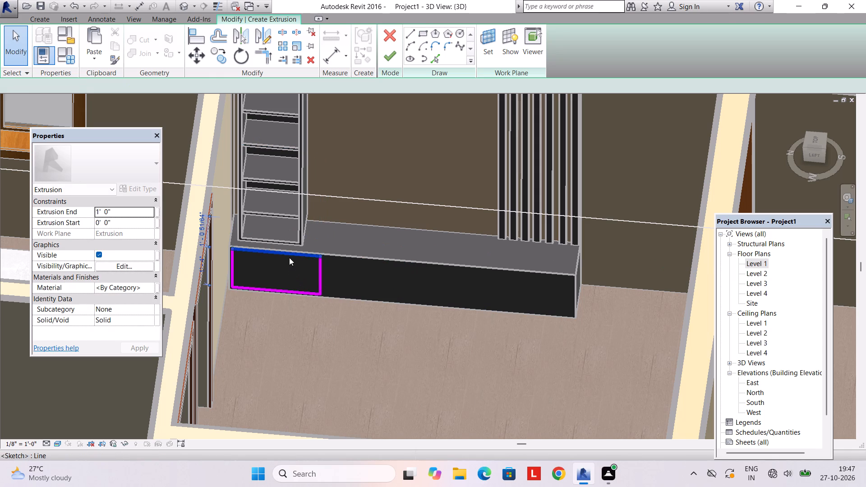
{"action": "left_click", "coordinate": [321, 284]}
{"action": "scroll", "coordinate": [286, 264], "scroll_direction": "up", "scroll_amount": 2}
{"action": "left_click", "coordinate": [279, 220]}
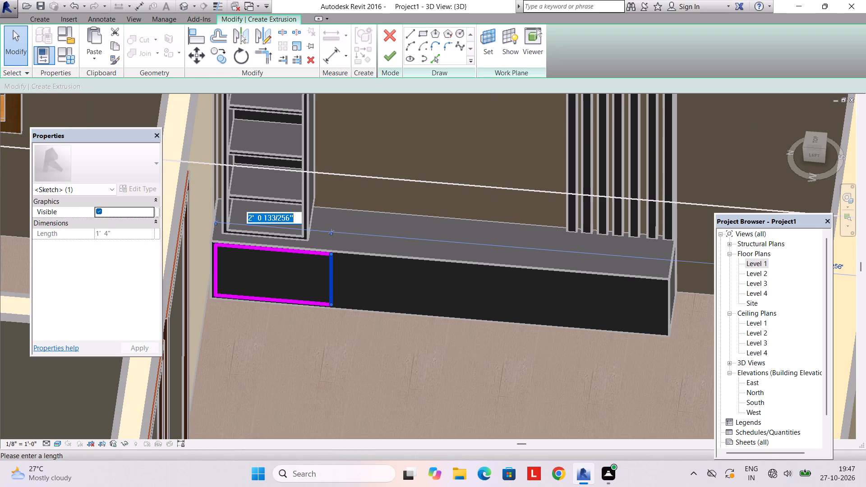
{"action": "type", "text": "2'"}
{"action": "key", "text": "Return"}
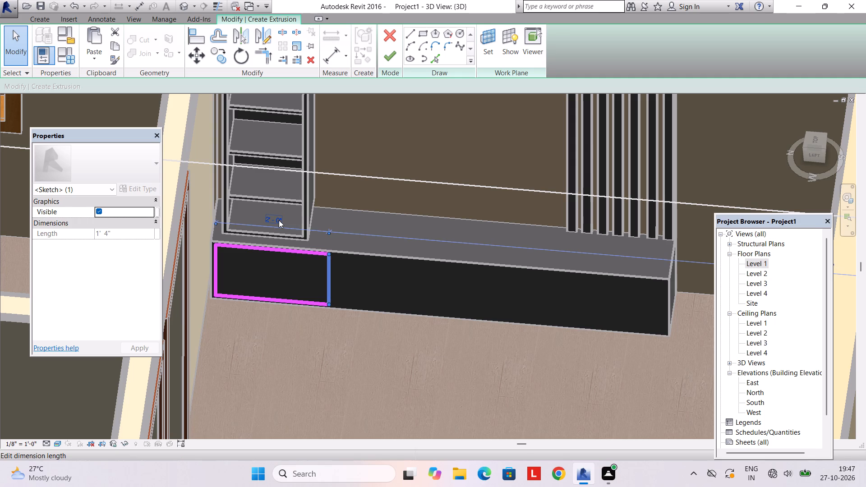
Set the cabinet-front rectangle's extrusion end to 0.1" and finish the extrusion as a thin panel.
{"action": "key", "text": "Escape"}
{"action": "key", "text": "grave"}
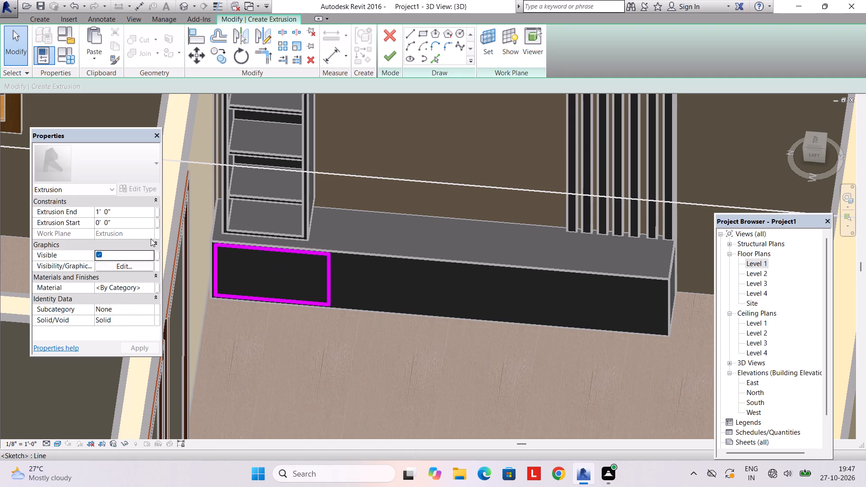
{"action": "left_click", "coordinate": [121, 217]}
{"action": "type", "text": "0.1\""}
{"action": "key", "text": "Return"}
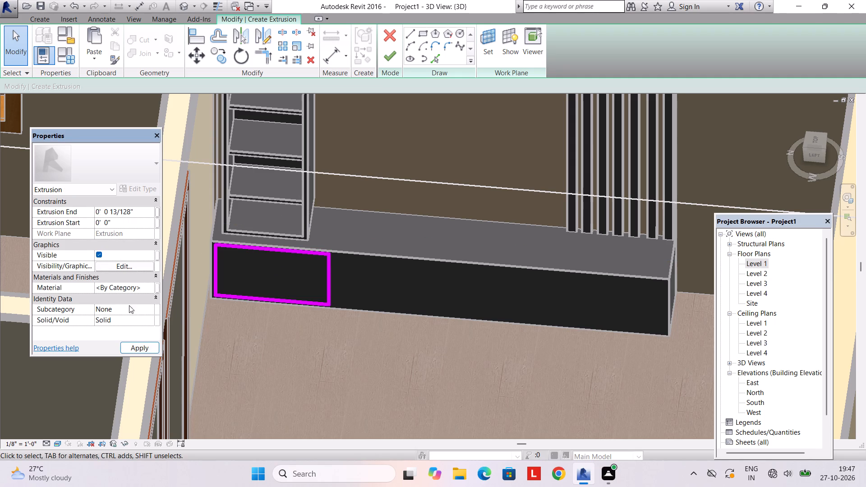
{"action": "left_click", "coordinate": [141, 345]}
{"action": "left_click", "coordinate": [393, 62]}
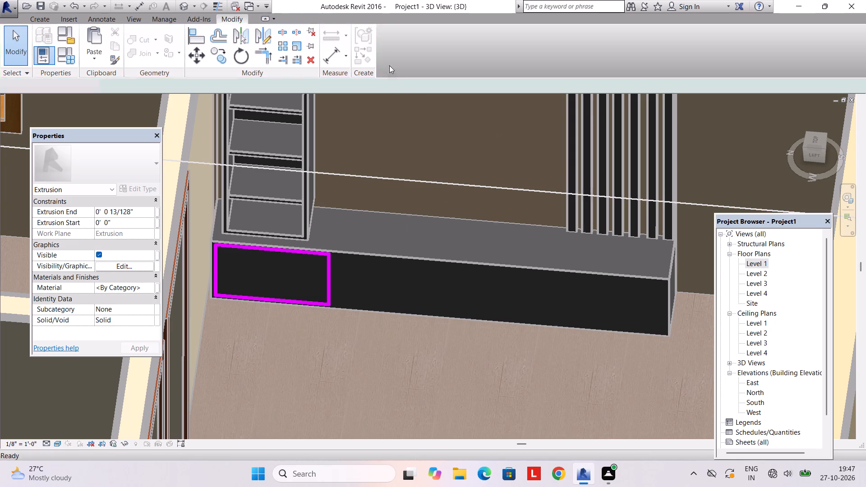
{"action": "key", "text": "Escape"}
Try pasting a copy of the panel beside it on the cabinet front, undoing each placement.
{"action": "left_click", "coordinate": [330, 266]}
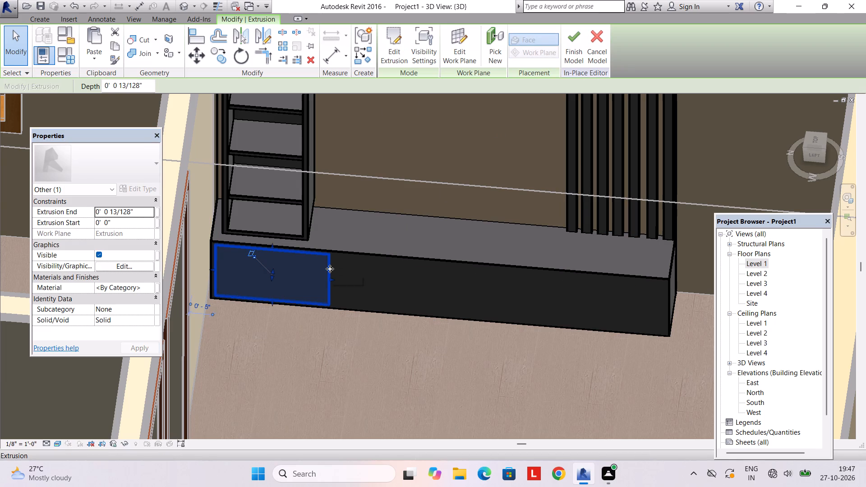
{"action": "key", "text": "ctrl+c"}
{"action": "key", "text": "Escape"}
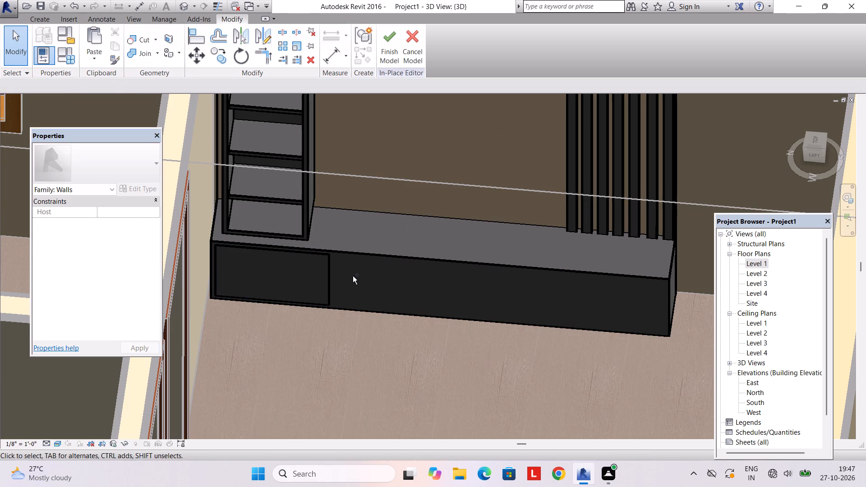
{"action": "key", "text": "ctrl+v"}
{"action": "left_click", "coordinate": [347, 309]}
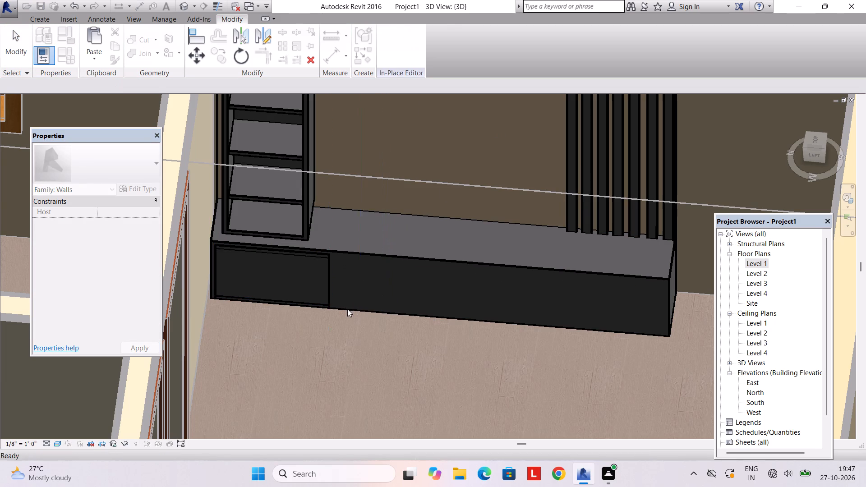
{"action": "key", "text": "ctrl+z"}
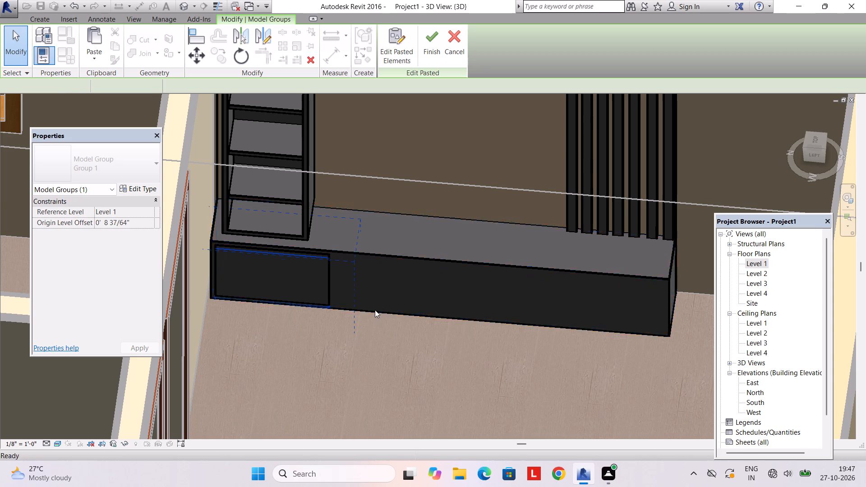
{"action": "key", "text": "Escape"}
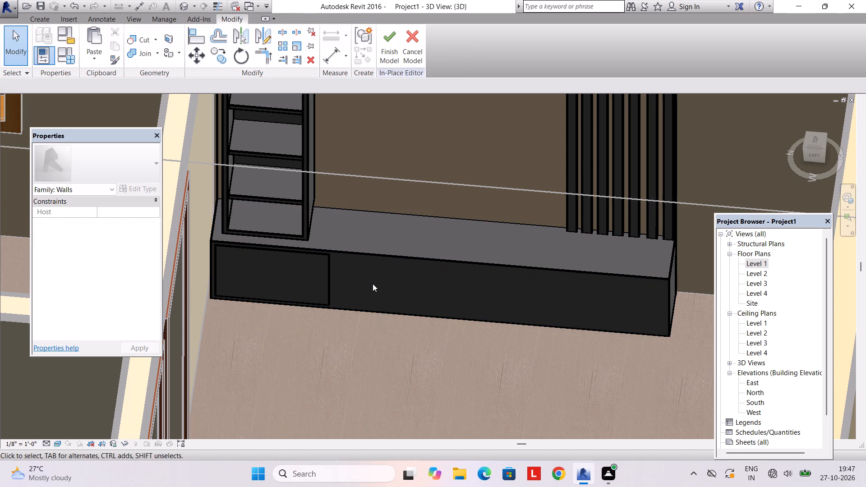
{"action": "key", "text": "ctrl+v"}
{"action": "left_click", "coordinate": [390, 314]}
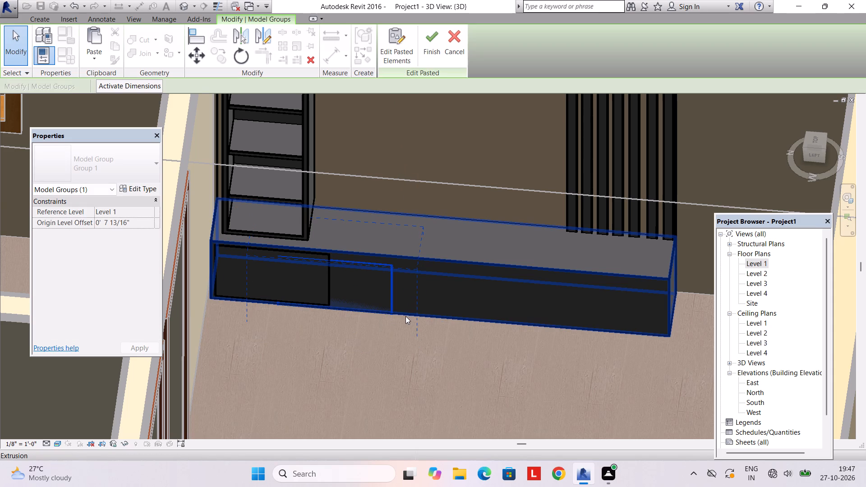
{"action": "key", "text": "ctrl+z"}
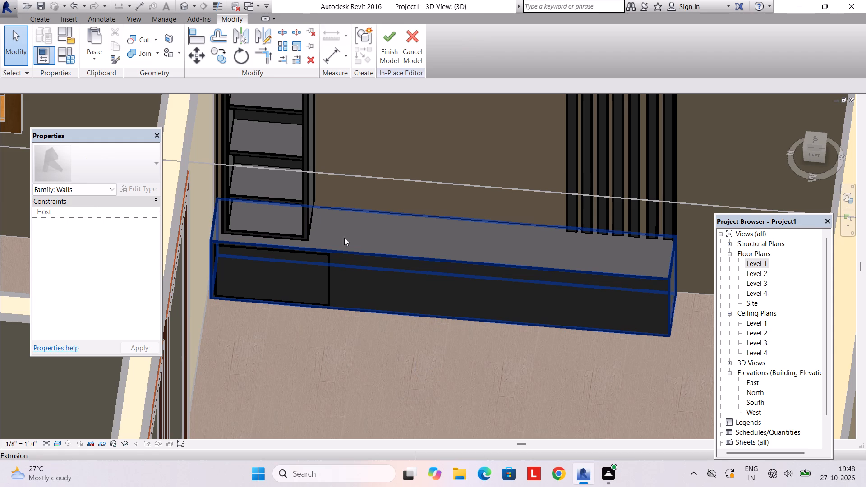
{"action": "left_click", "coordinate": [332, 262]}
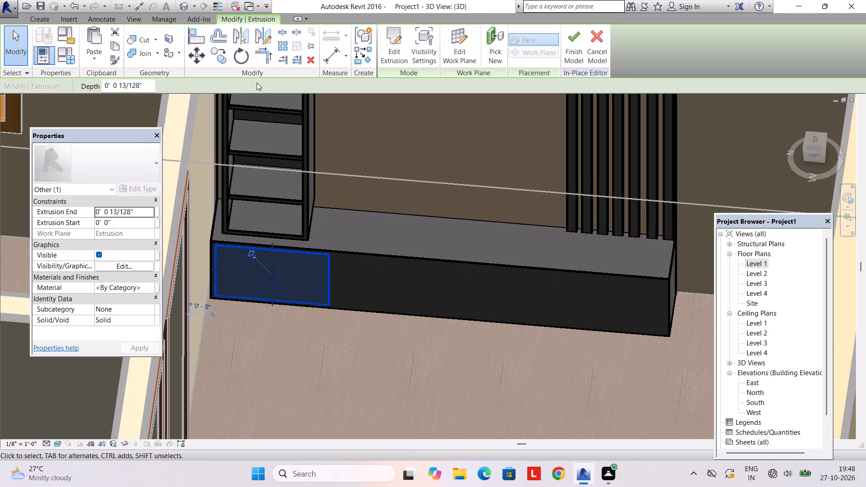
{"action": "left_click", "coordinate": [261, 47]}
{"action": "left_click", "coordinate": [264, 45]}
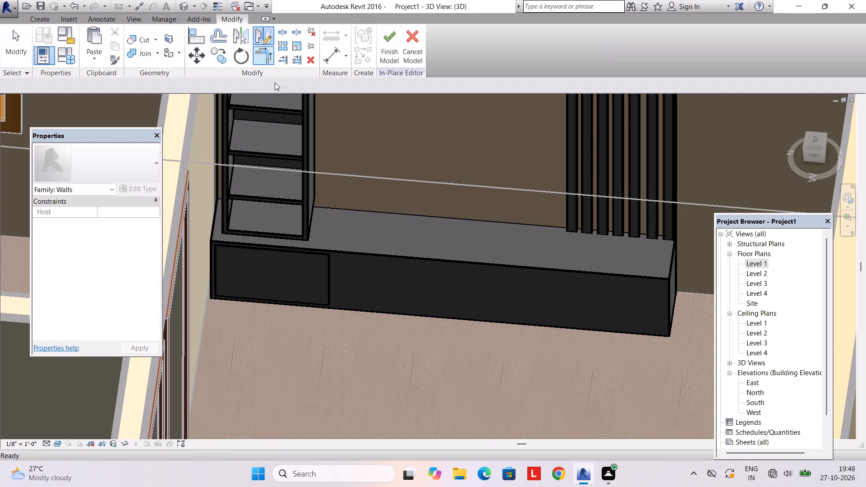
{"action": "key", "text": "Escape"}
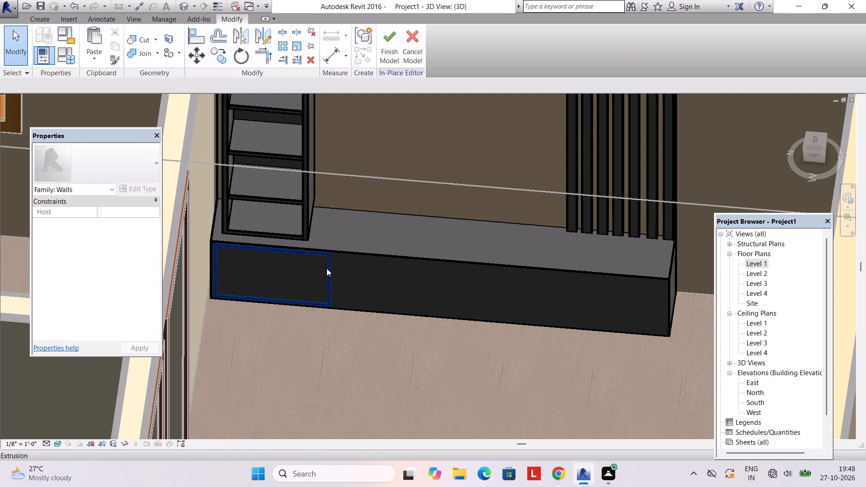
Mirror a copy of the front panel along the cabinet about a drawn vertical axis just beyond its inner edge.
{"action": "left_click", "coordinate": [327, 268]}
{"action": "left_click", "coordinate": [260, 41]}
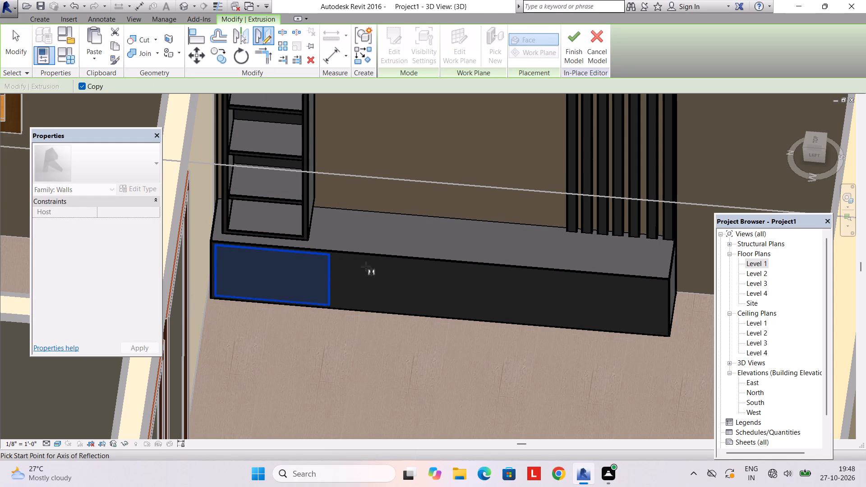
{"action": "left_click", "coordinate": [353, 253]}
{"action": "left_click", "coordinate": [350, 310]}
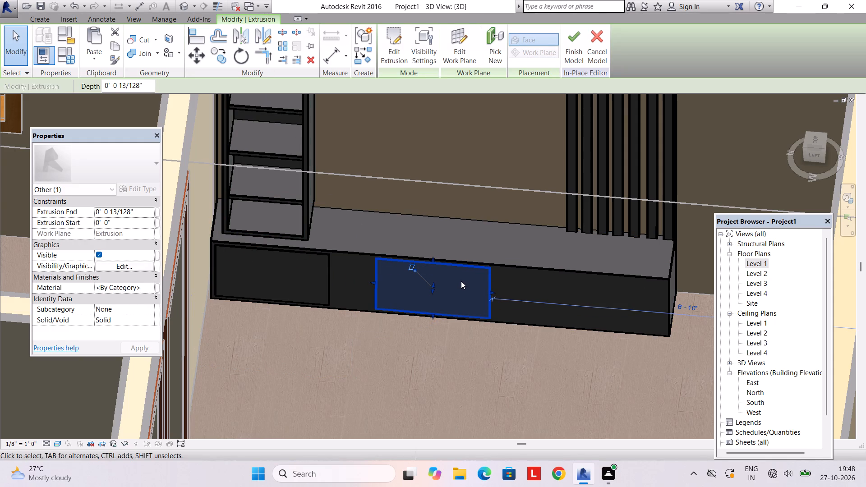
Nudge the second panel toward the first until only a narrow gap separates them.
{"action": "key", "text": "Left"}
{"action": "key", "text": "Left"}
{"action": "key", "text": "Left"}
{"action": "key", "text": "Left"}
{"action": "key", "text": "Left"}
{"action": "key", "text": "Left"}
{"action": "key", "text": "Left"}
{"action": "key", "text": "Left"}
{"action": "key", "text": "Left"}
{"action": "key", "text": "Left"}
{"action": "key", "text": "Left"}
{"action": "key", "text": "Left"}
{"action": "key", "text": "Left"}
{"action": "key", "text": "Left"}
{"action": "key", "text": "Left"}
{"action": "key", "text": "Left"}
{"action": "key", "text": "Left"}
{"action": "key", "text": "Left"}
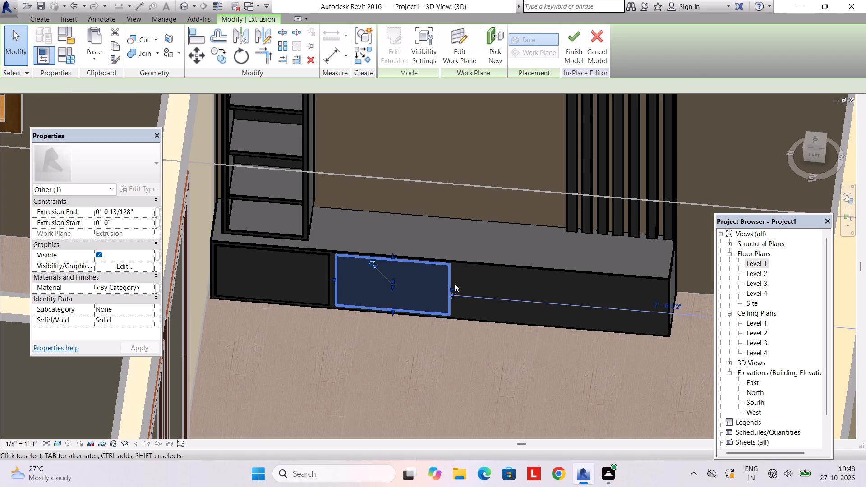
{"action": "key", "text": "Left"}
{"action": "scroll", "coordinate": [374, 270], "scroll_direction": "up", "scroll_amount": 4}
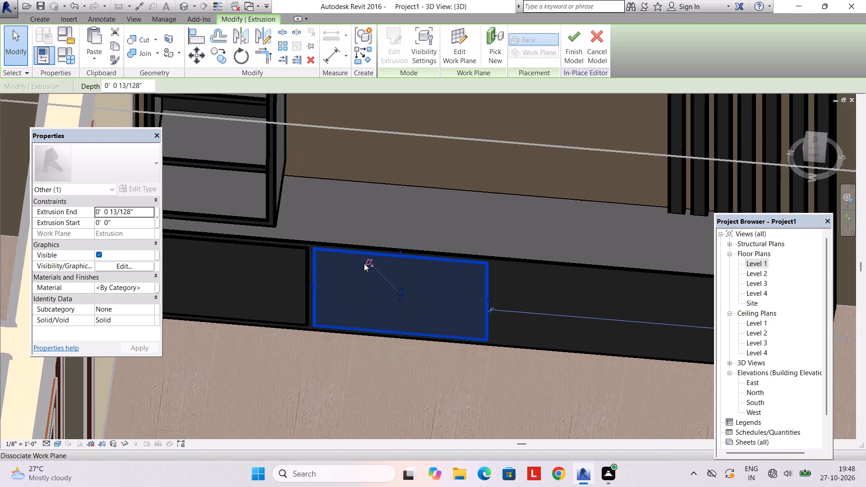
{"action": "scroll", "coordinate": [360, 263], "scroll_direction": "up", "scroll_amount": 1}
{"action": "key", "text": "Escape"}
Mirror a copy of the second panel along the cabinet front about a drawn vertical axis beyond its free edge.
{"action": "scroll", "coordinate": [331, 257], "scroll_direction": "down", "scroll_amount": 2}
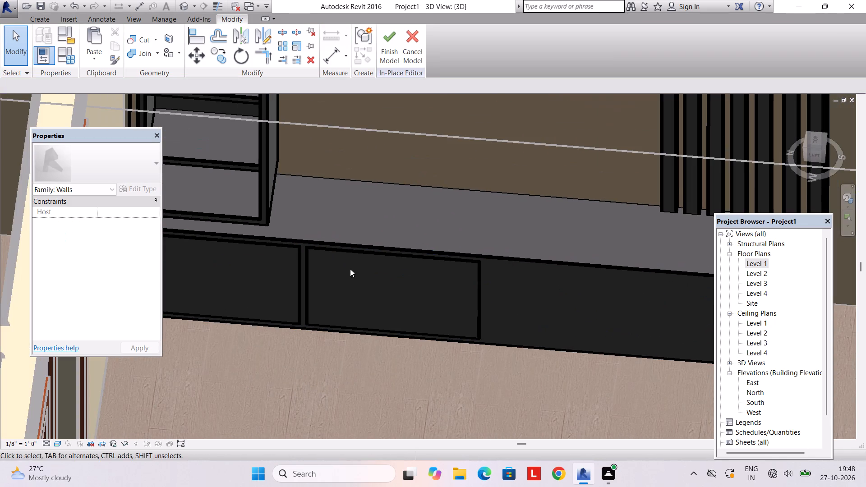
{"action": "scroll", "coordinate": [316, 343], "scroll_direction": "up", "scroll_amount": 5}
{"action": "scroll", "coordinate": [317, 263], "scroll_direction": "down", "scroll_amount": 4}
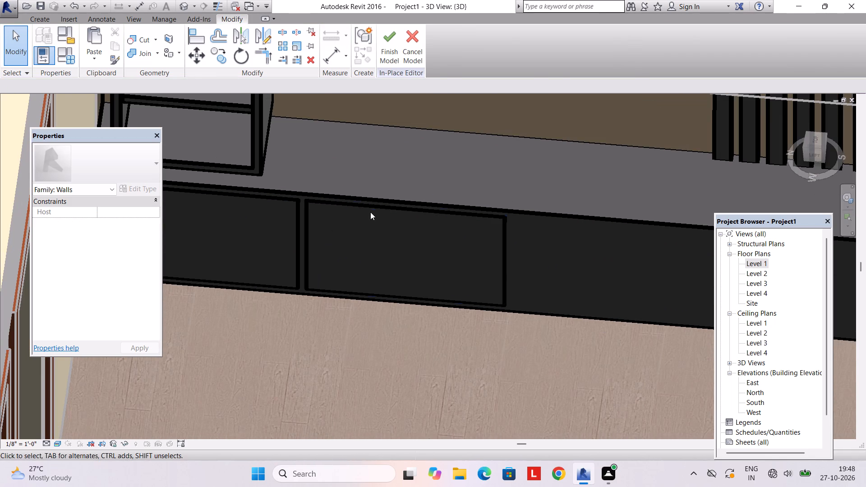
{"action": "left_click", "coordinate": [377, 209]}
{"action": "left_click", "coordinate": [263, 38]}
{"action": "scroll", "coordinate": [465, 221], "scroll_direction": "down", "scroll_amount": 3}
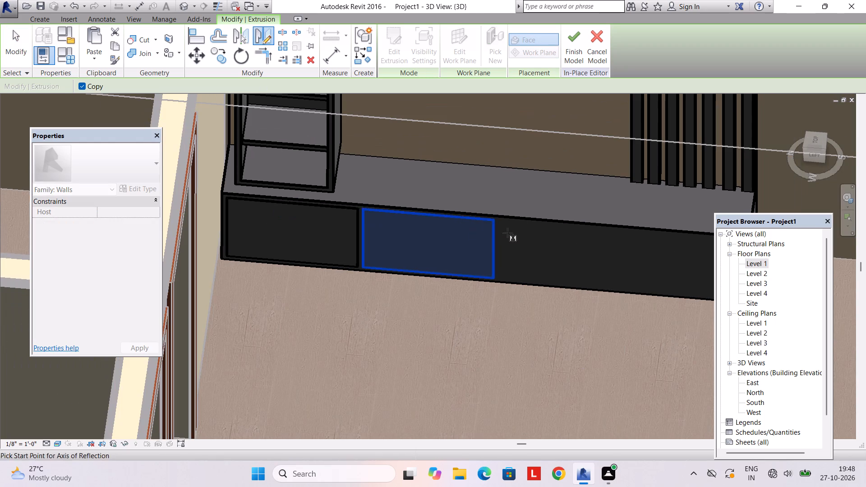
{"action": "left_click", "coordinate": [530, 216]}
{"action": "left_click", "coordinate": [529, 282]}
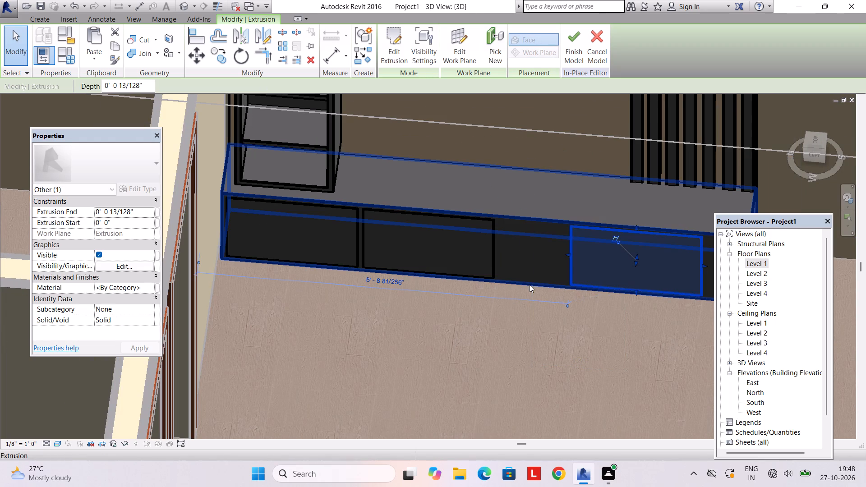
Nudge the third panel toward the second until only a narrow gap separates them.
{"action": "key", "text": "Left"}
{"action": "key", "text": "Left"}
{"action": "key", "text": "Left"}
{"action": "key", "text": "Left"}
{"action": "key", "text": "Left"}
{"action": "key", "text": "Left"}
{"action": "key", "text": "Left"}
{"action": "key", "text": "Left"}
{"action": "key", "text": "Left"}
{"action": "key", "text": "Left"}
{"action": "key", "text": "Left"}
{"action": "key", "text": "Left"}
{"action": "key", "text": "Left"}
{"action": "key", "text": "Left"}
{"action": "key", "text": "Left"}
{"action": "key", "text": "Left"}
{"action": "key", "text": "Left"}
{"action": "key", "text": "Left"}
{"action": "key", "text": "Left"}
{"action": "key", "text": "Left"}
{"action": "key", "text": "Left"}
{"action": "key", "text": "Left"}
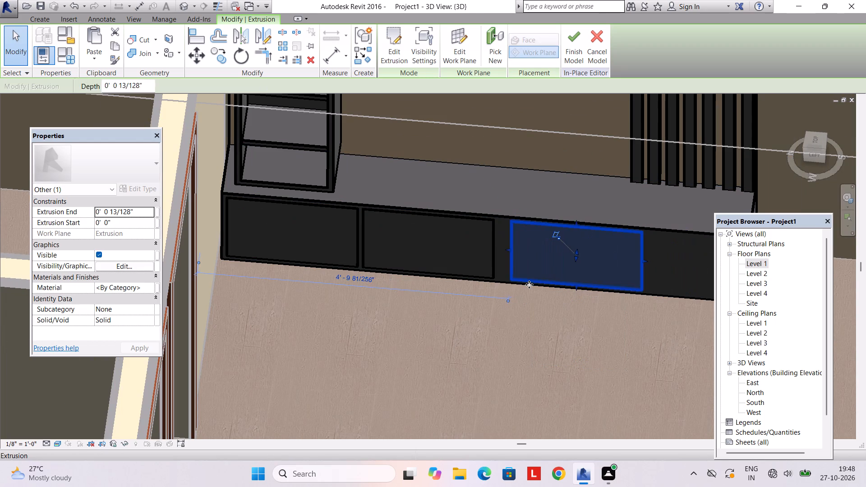
{"action": "key", "text": "Left"}
{"action": "key", "text": "Left"}
{"action": "key", "text": "Left"}
{"action": "key", "text": "Left"}
{"action": "scroll", "coordinate": [529, 281], "scroll_direction": "up", "scroll_amount": 2}
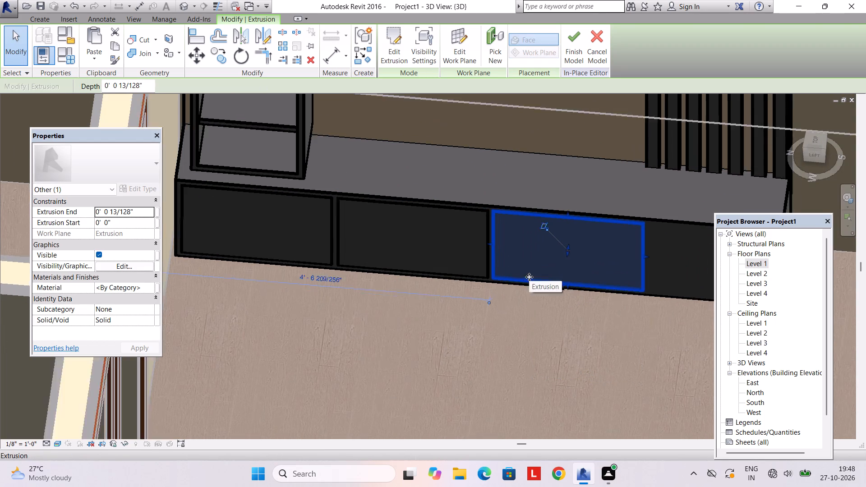
{"action": "scroll", "coordinate": [529, 277], "scroll_direction": "up", "scroll_amount": 2}
{"action": "key", "text": "Escape"}
Mirror a copy of the third panel about a drawn vertical axis toward the strip end of the cabinet front.
{"action": "scroll", "coordinate": [529, 271], "scroll_direction": "down", "scroll_amount": 5}
{"action": "middle_click_drag", "start_coordinate": [529, 271], "coordinate": [519, 271]}
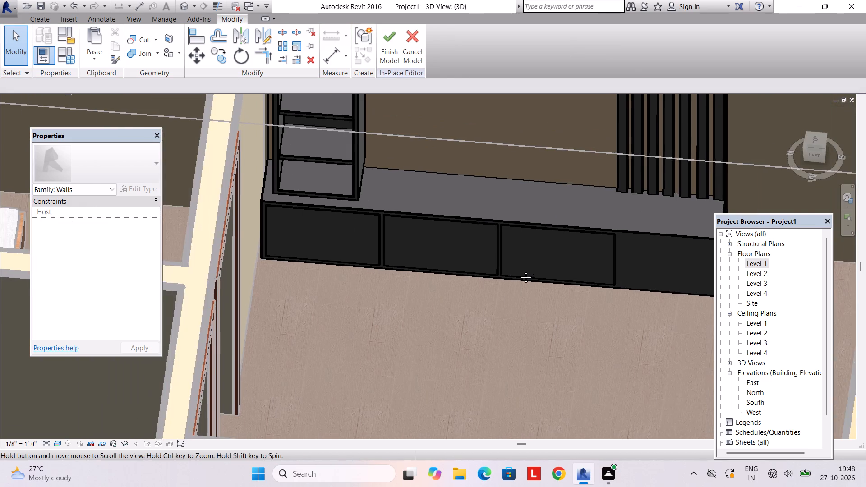
{"action": "middle_click_drag", "start_coordinate": [519, 271], "coordinate": [441, 266]}
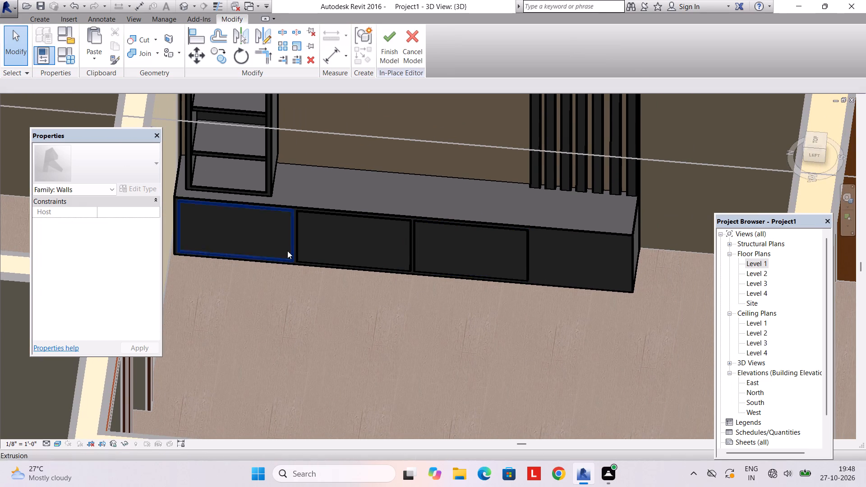
{"action": "left_click", "coordinate": [265, 31]}
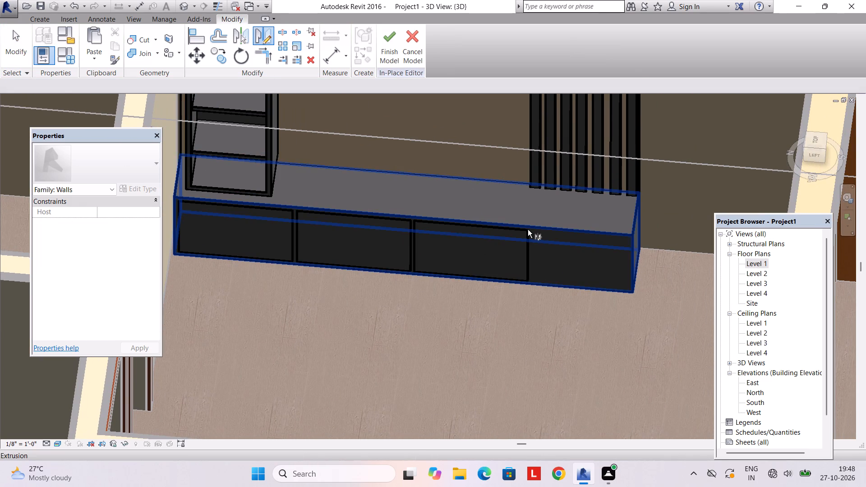
{"action": "left_click", "coordinate": [528, 241]}
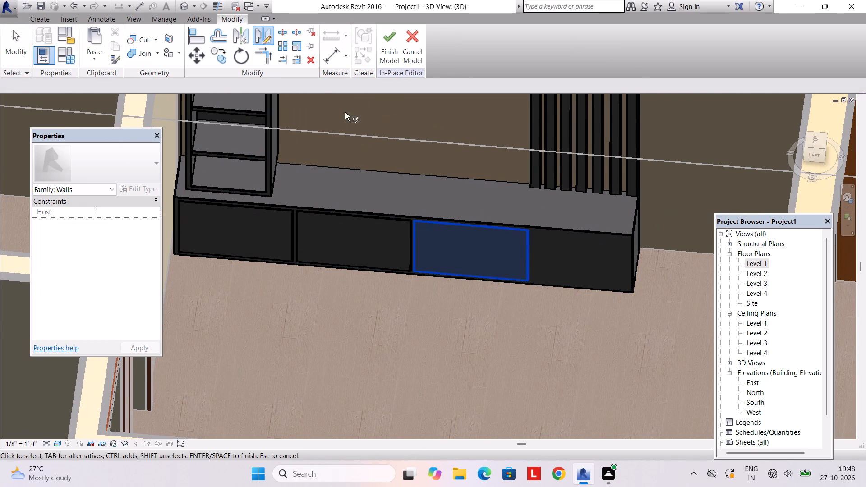
{"action": "left_click", "coordinate": [266, 40]}
{"action": "left_click", "coordinate": [549, 231]}
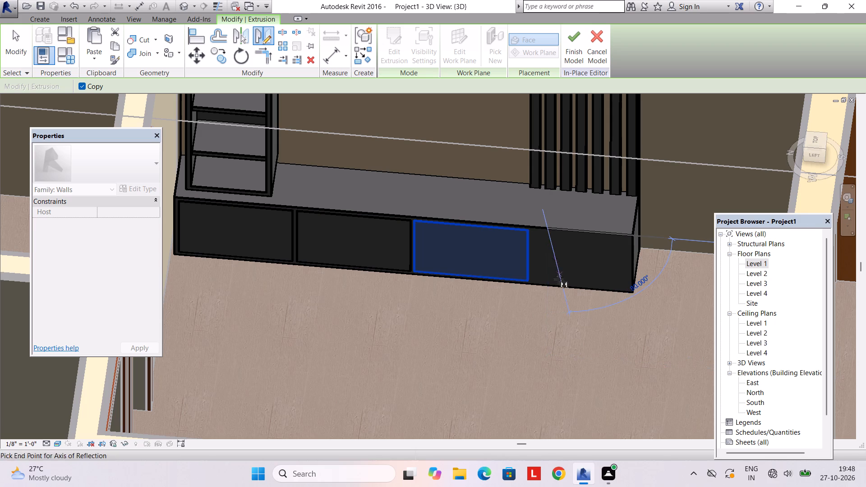
{"action": "left_click", "coordinate": [544, 285]}
Nudge the fourth panel back and forth until it sits a narrow gap from the third panel.
{"action": "key", "text": "Left"}
{"action": "key", "text": "Left"}
{"action": "key", "text": "Left"}
{"action": "key", "text": "Left"}
{"action": "key", "text": "Left"}
{"action": "key", "text": "Left"}
{"action": "key", "text": "Left"}
{"action": "key", "text": "Left"}
{"action": "key", "text": "Left"}
{"action": "key", "text": "Left"}
{"action": "key", "text": "Left"}
{"action": "key", "text": "Left"}
{"action": "key", "text": "Left"}
{"action": "key", "text": "Left"}
{"action": "key", "text": "Left"}
{"action": "key", "text": "Left"}
{"action": "key", "text": "Left"}
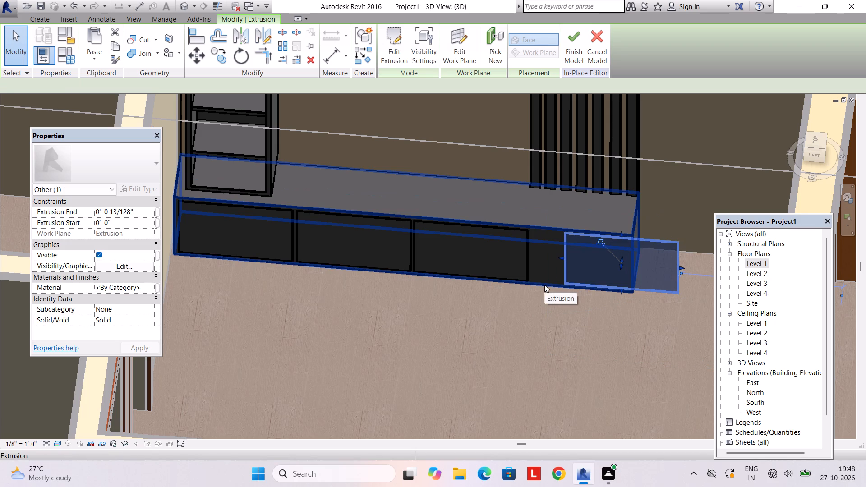
{"action": "key", "text": "Right"}
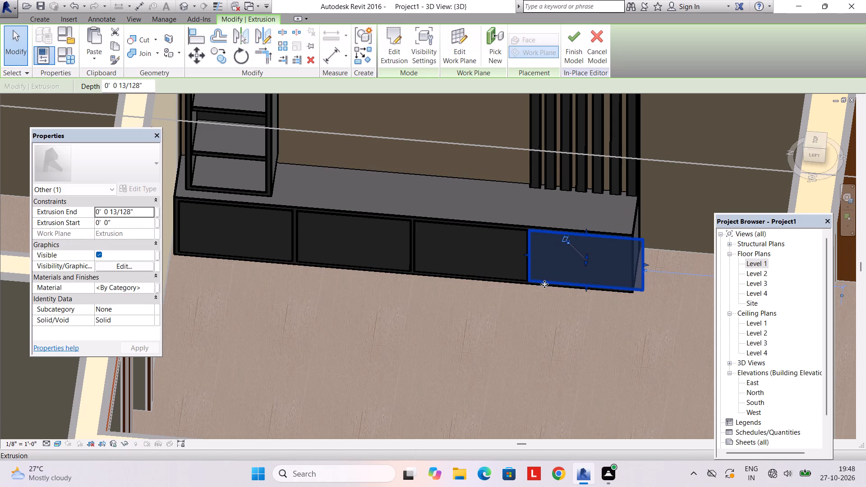
{"action": "key", "text": "Right"}
{"action": "left_click", "coordinate": [544, 284]}
{"action": "key", "text": "Right"}
{"action": "scroll", "coordinate": [544, 284], "scroll_direction": "up", "scroll_amount": 4}
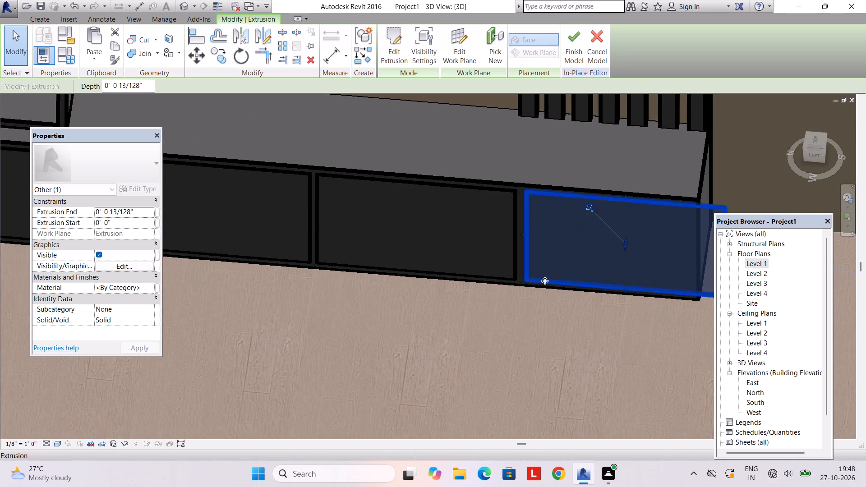
{"action": "scroll", "coordinate": [545, 281], "scroll_direction": "up", "scroll_amount": 3}
{"action": "key", "text": "Left"}
{"action": "scroll", "coordinate": [545, 274], "scroll_direction": "down", "scroll_amount": 4}
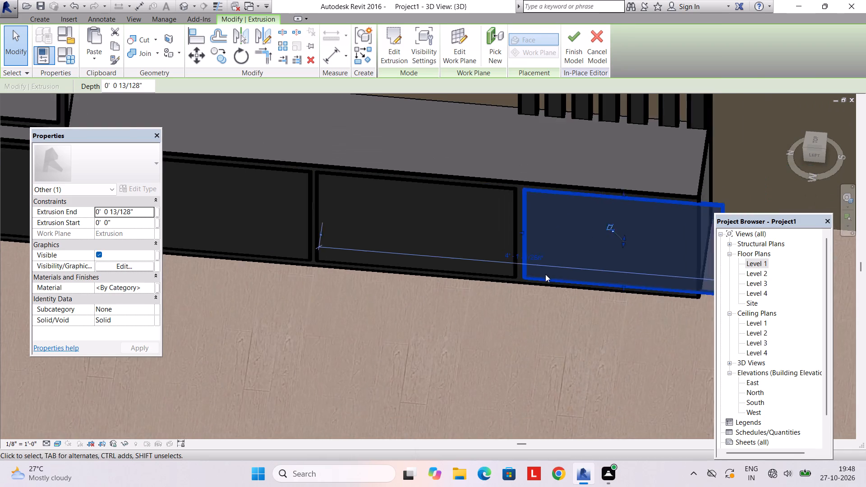
{"action": "key", "text": "Escape"}
Shorten the fourth panel by pulling its overhanging outer edge to just inside the cabinet's end.
{"action": "scroll", "coordinate": [618, 258], "scroll_direction": "down", "scroll_amount": 2}
{"action": "left_click", "coordinate": [675, 234]}
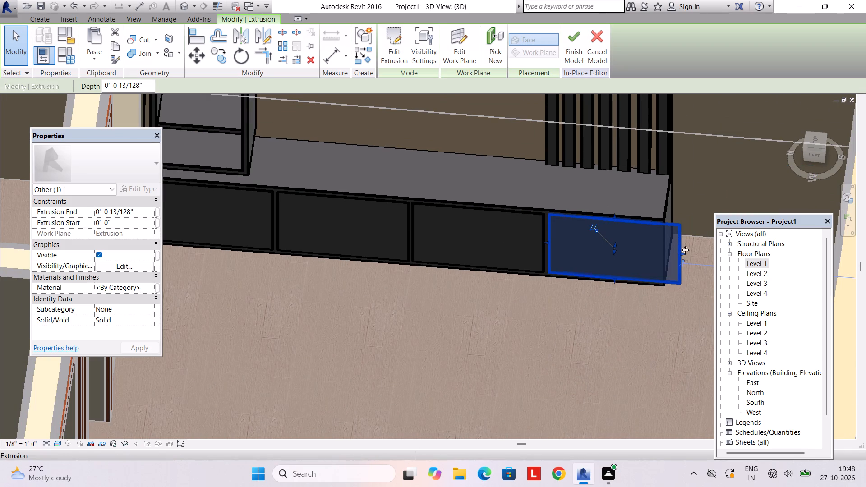
{"action": "left_click_drag", "start_coordinate": [682, 252], "coordinate": [654, 252]}
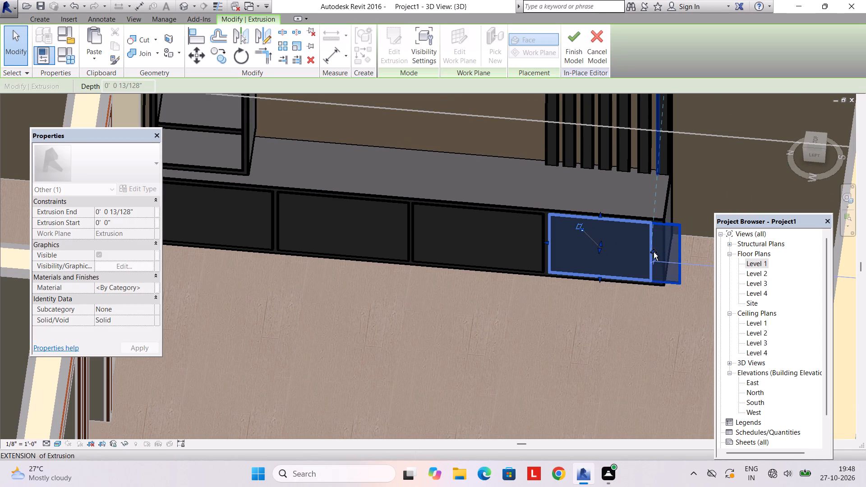
{"action": "left_click_drag", "start_coordinate": [654, 252], "coordinate": [657, 252]}
{"action": "key", "text": "Escape"}
{"action": "scroll", "coordinate": [657, 252], "scroll_direction": "up", "scroll_amount": 4}
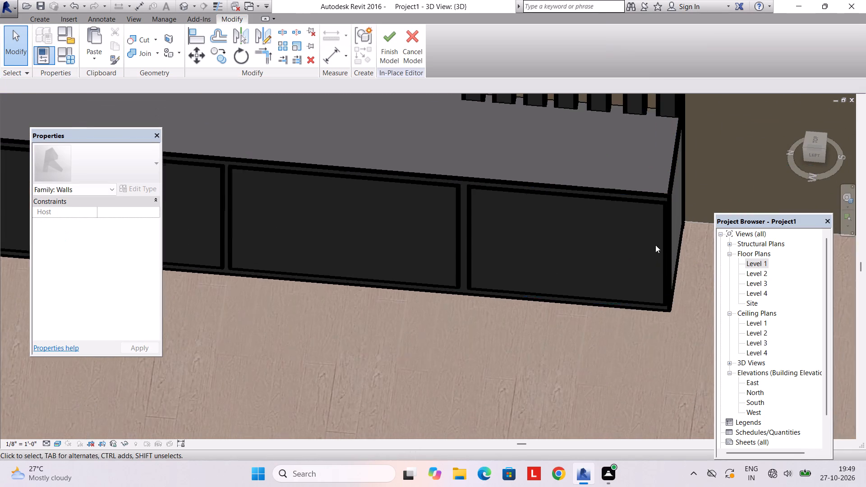
Shorten the fourth front panel a little more by pulling its outer edge inward, leaving a narrow margin at the cabinet's end.
{"action": "scroll", "coordinate": [655, 245], "scroll_direction": "up", "scroll_amount": 2}
{"action": "left_click", "coordinate": [662, 245]}
{"action": "left_click", "coordinate": [664, 245]}
{"action": "scroll", "coordinate": [662, 251], "scroll_direction": "up", "scroll_amount": 2}
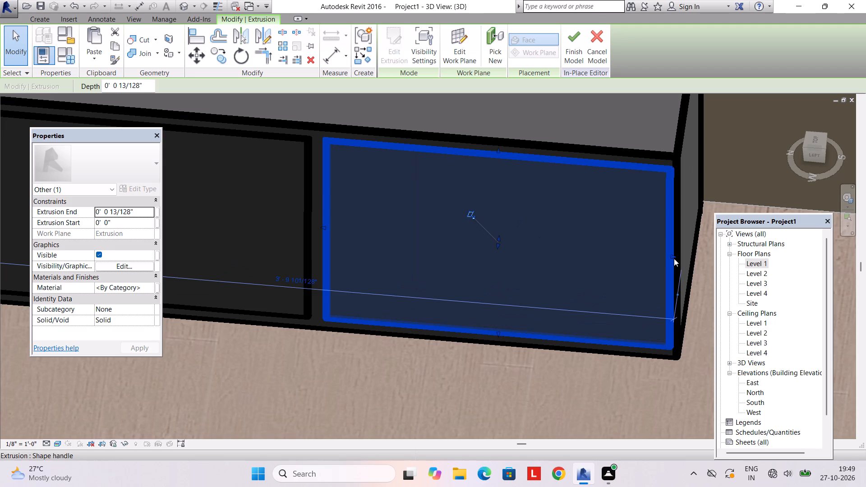
{"action": "left_click_drag", "start_coordinate": [674, 257], "coordinate": [663, 257]}
{"action": "key", "text": "Escape"}
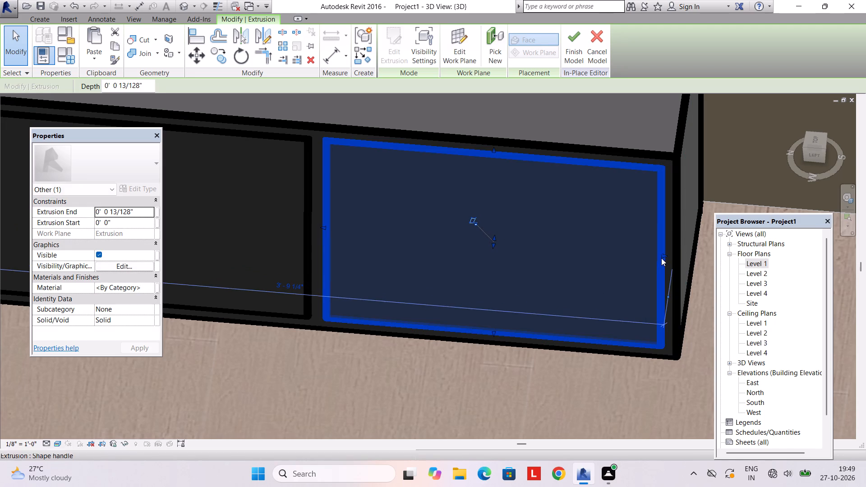
Finish the in-place wall unit model with its four front panels.
{"action": "scroll", "coordinate": [573, 259], "scroll_direction": "down", "scroll_amount": 9}
{"action": "middle_click_drag", "start_coordinate": [458, 294], "coordinate": [479, 266], "text": "shift"}
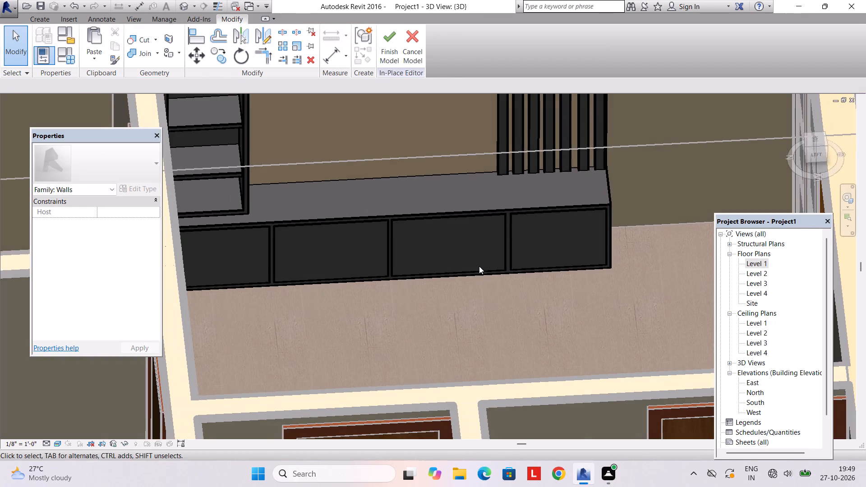
{"action": "scroll", "coordinate": [479, 266], "scroll_direction": "down", "scroll_amount": 4}
{"action": "middle_click_drag", "start_coordinate": [478, 266], "coordinate": [453, 237], "text": "shift"}
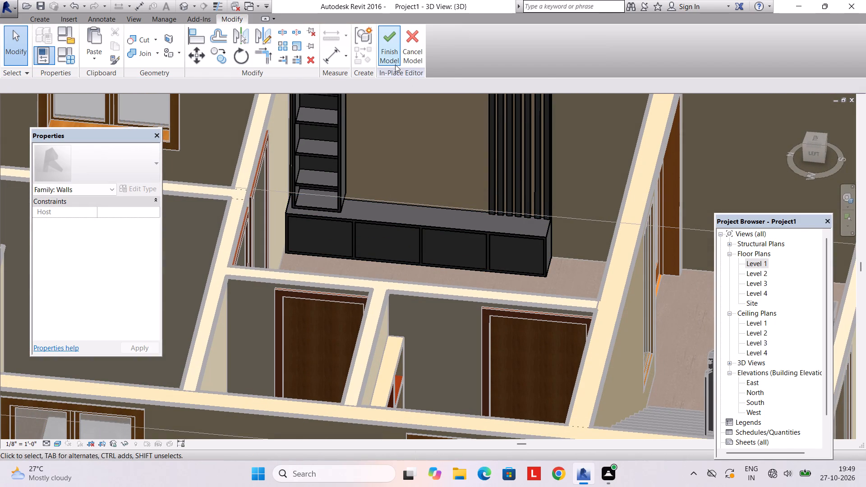
{"action": "left_click", "coordinate": [395, 64]}
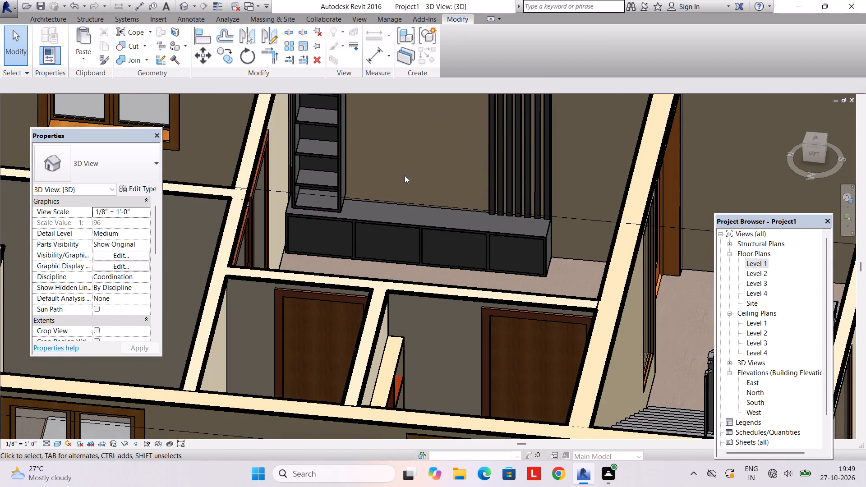
Reopen the wall unit for in-place editing.
{"action": "left_click", "coordinate": [410, 224]}
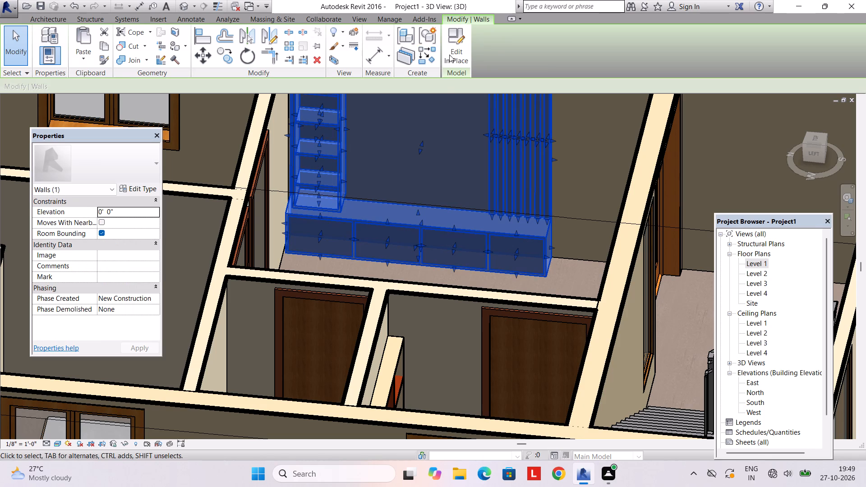
{"action": "left_click", "coordinate": [449, 55]}
Assign the wood material to the frame of the tall shelf tower.
{"action": "left_click", "coordinate": [347, 155]}
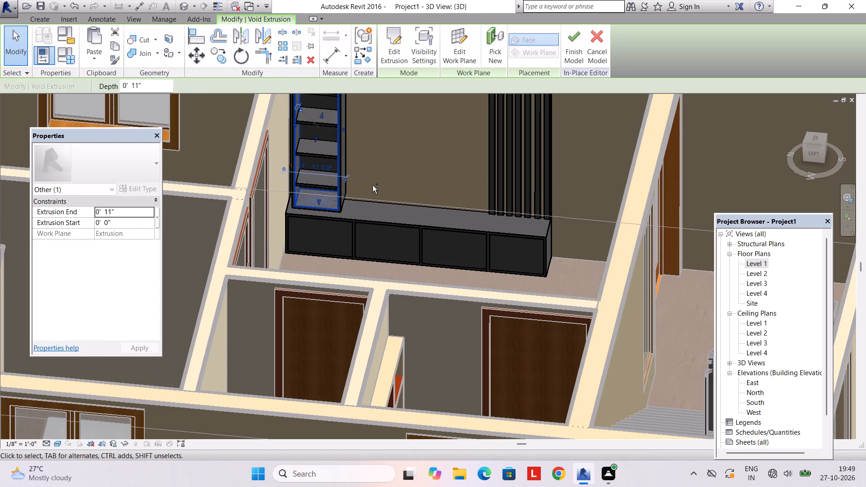
{"action": "left_click", "coordinate": [399, 202], "text": "ctrl"}
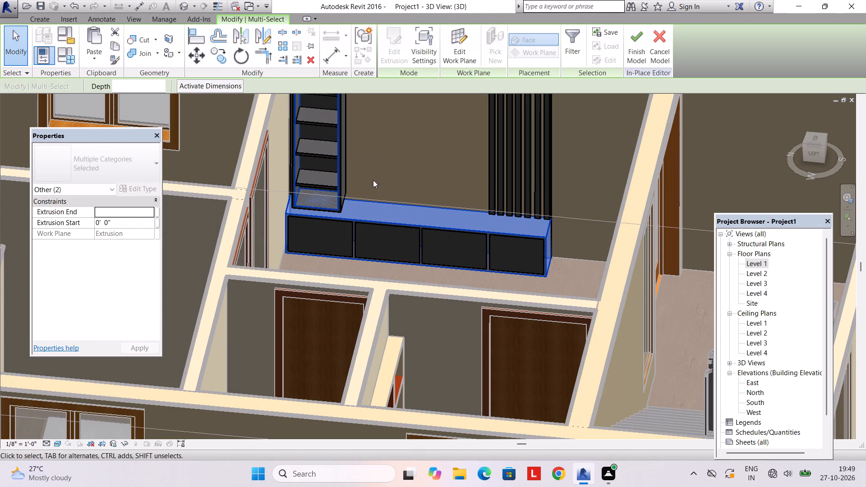
{"action": "key", "text": "Escape"}
{"action": "left_click", "coordinate": [345, 150]}
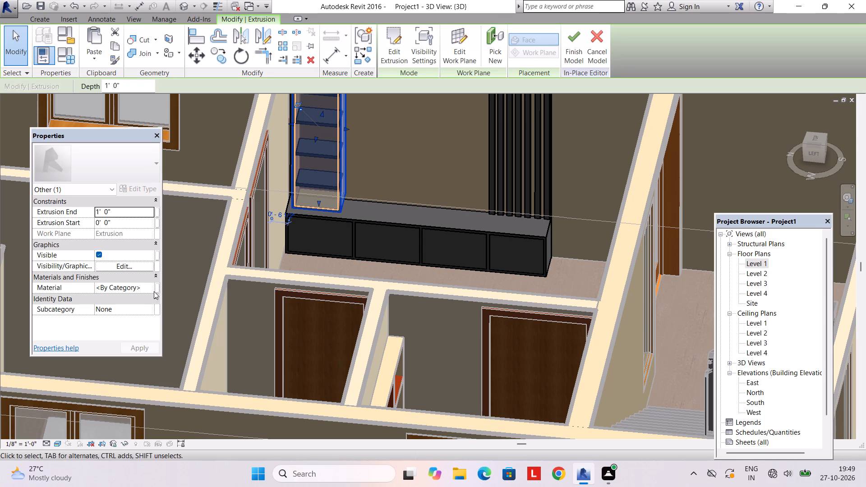
{"action": "left_click", "coordinate": [151, 284]}
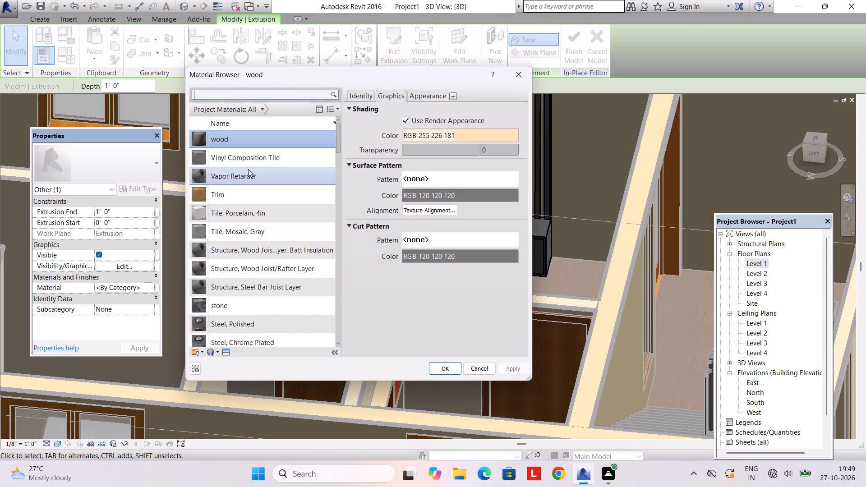
{"action": "double_click", "coordinate": [251, 137]}
{"action": "key", "text": "Escape"}
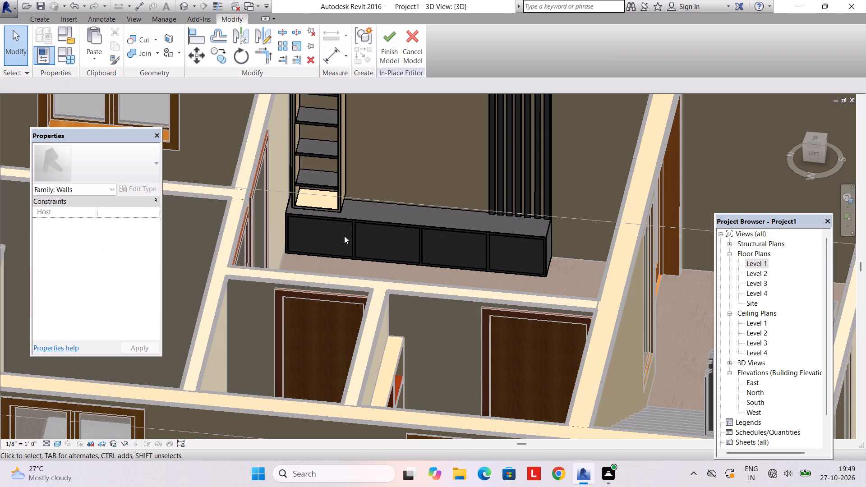
Assign the wood material to the base cabinet body.
{"action": "left_click", "coordinate": [408, 204]}
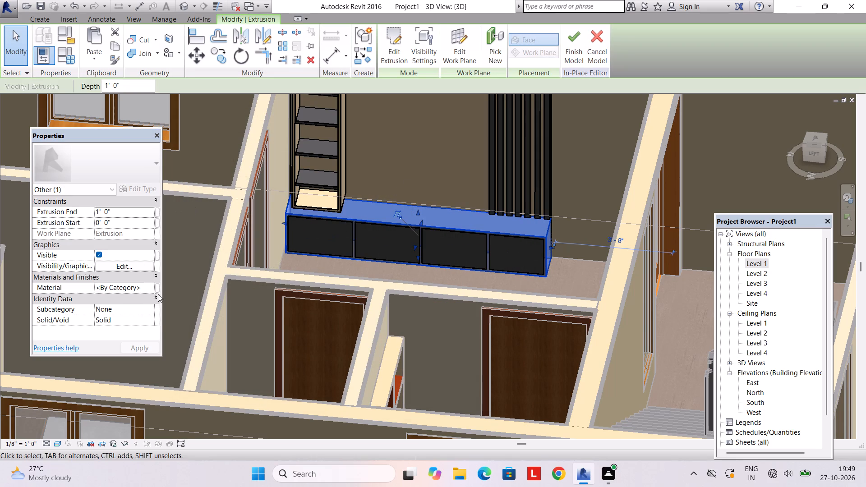
{"action": "left_click", "coordinate": [152, 286]}
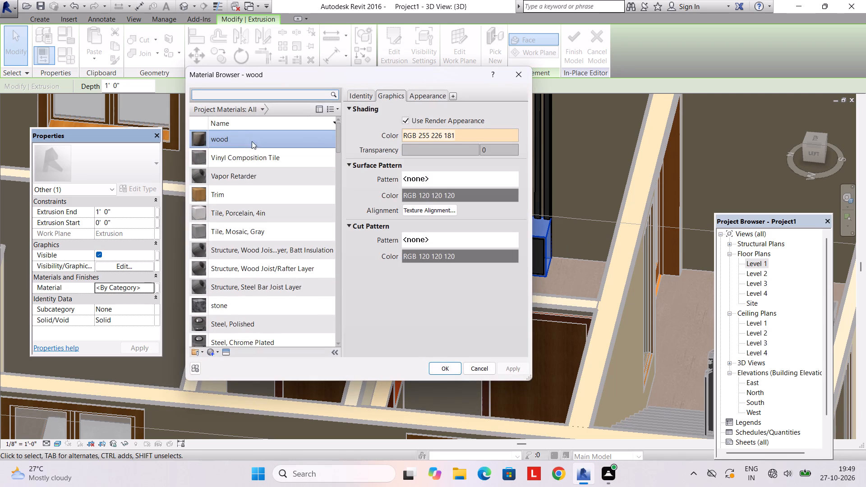
{"action": "double_click", "coordinate": [253, 138]}
{"action": "key", "text": "Escape"}
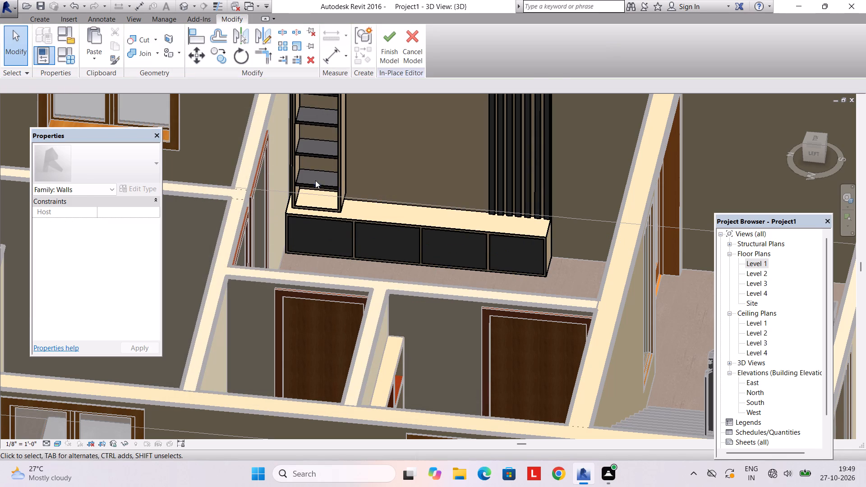
Assign the drawers material to the tower's four shelves and the base cabinet's four front panels together.
{"action": "left_click", "coordinate": [317, 182]}
{"action": "left_click", "coordinate": [317, 151], "text": "ctrl"}
{"action": "left_click", "coordinate": [316, 120], "text": "ctrl"}
{"action": "middle_click_drag", "start_coordinate": [316, 117], "coordinate": [319, 198]}
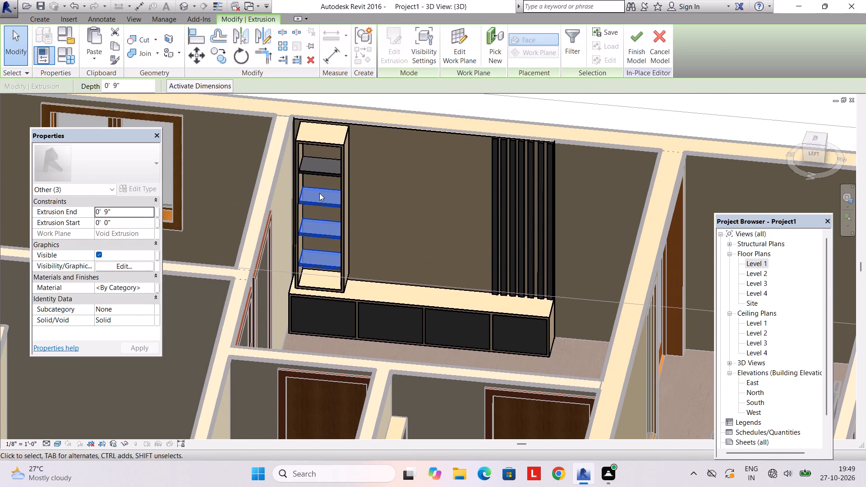
{"action": "left_click", "coordinate": [323, 168], "text": "ctrl"}
{"action": "left_click", "coordinate": [320, 303], "text": "ctrl"}
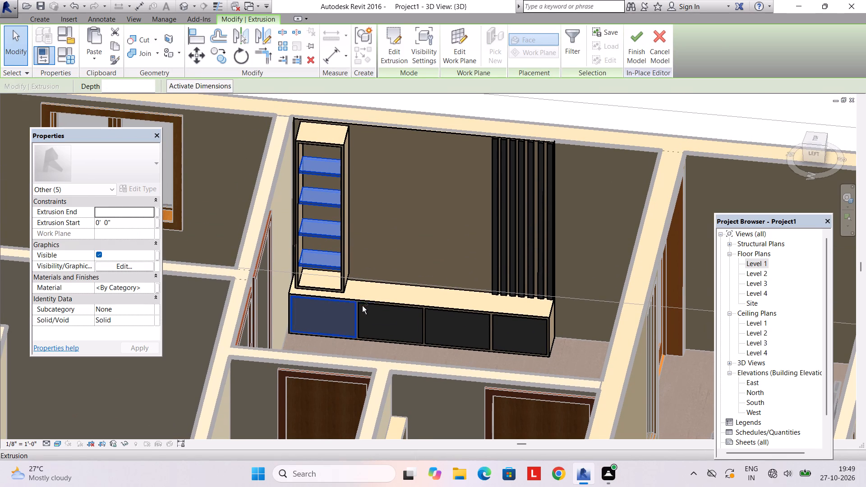
{"action": "left_click", "coordinate": [366, 307], "text": "ctrl"}
{"action": "left_click", "coordinate": [446, 317], "text": "ctrl"}
{"action": "left_click", "coordinate": [464, 316], "text": "ctrl"}
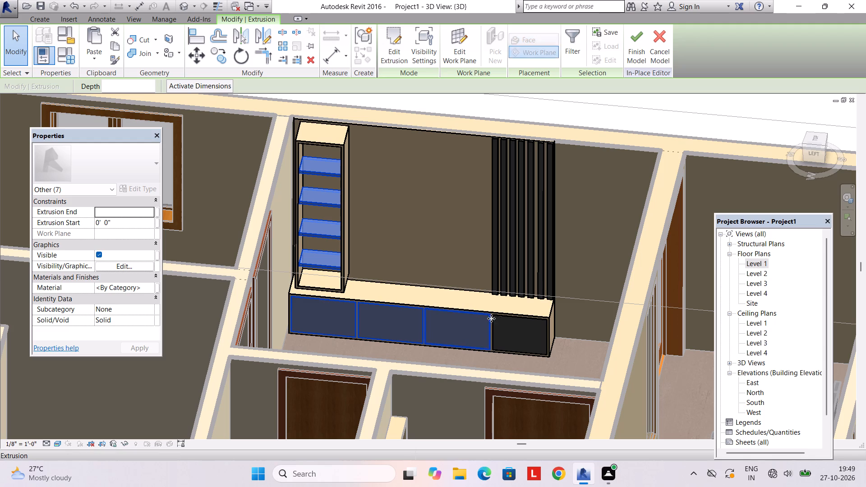
{"action": "left_click", "coordinate": [499, 318], "text": "ctrl"}
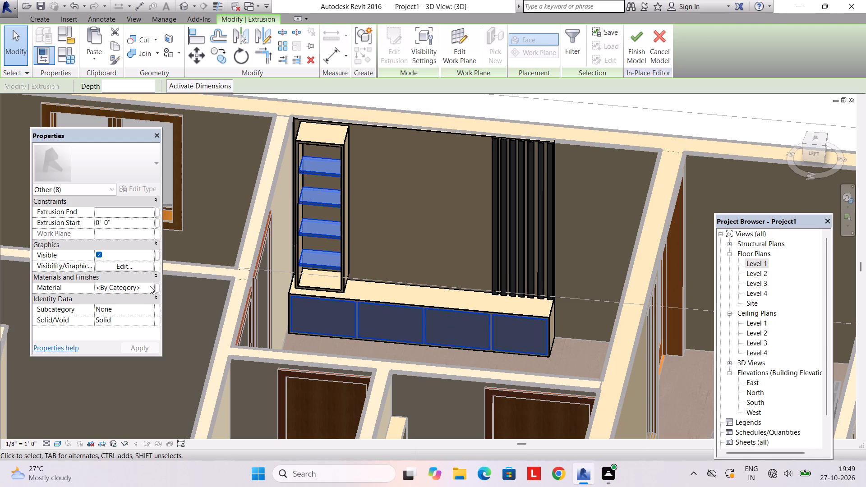
{"action": "left_click", "coordinate": [150, 286]}
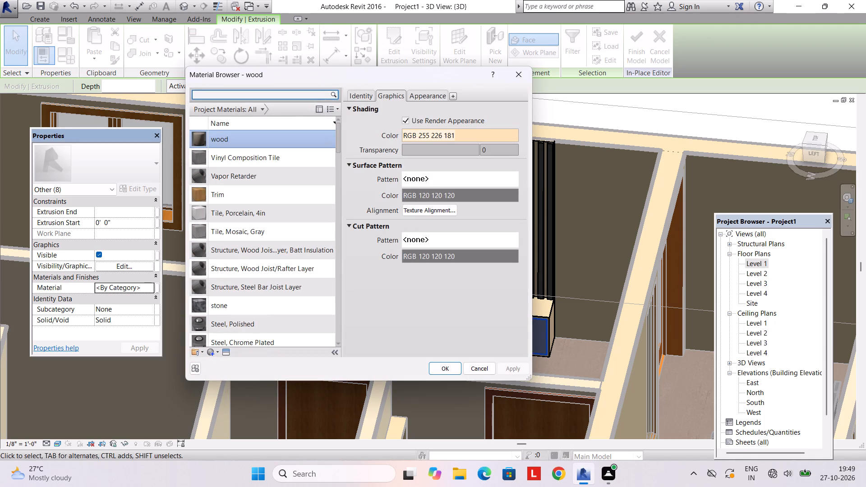
{"action": "key", "text": "d"}
{"action": "key", "text": "r"}
{"action": "key", "text": "a"}
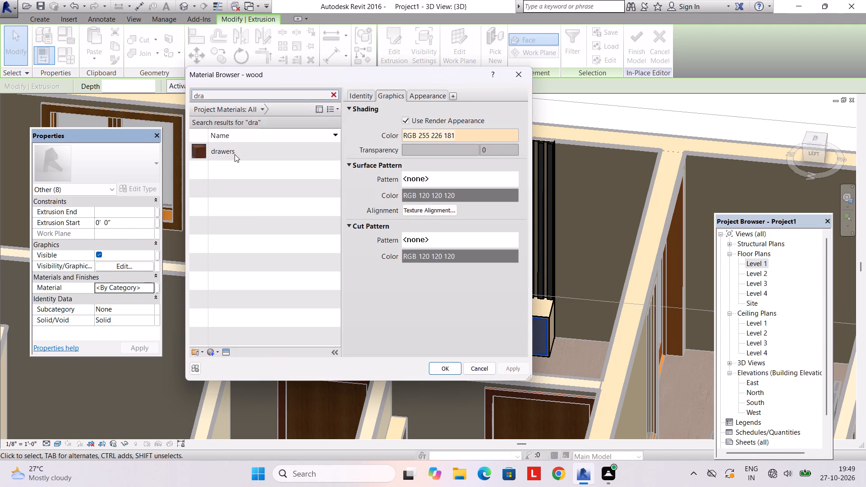
{"action": "double_click", "coordinate": [235, 154]}
{"action": "key", "text": "Escape"}
Create a new material named metal for all seven vertical strips of the wall unit.
{"action": "scroll", "coordinate": [350, 290], "scroll_direction": "down", "scroll_amount": 3}
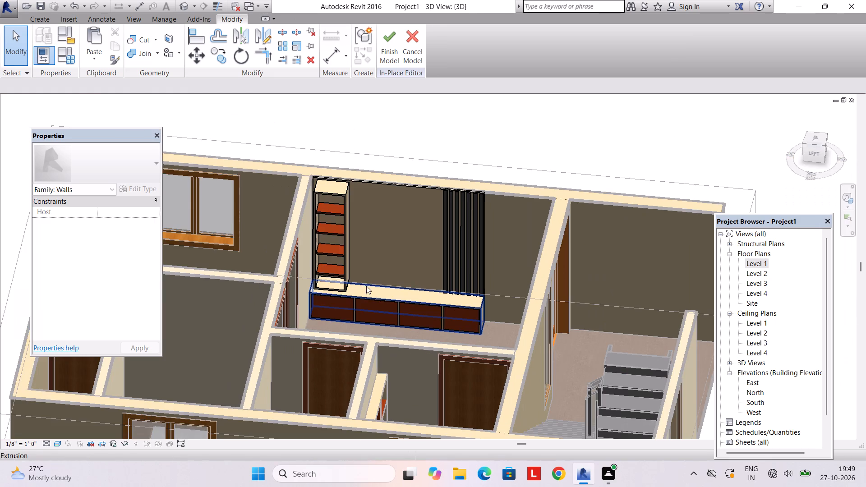
{"action": "middle_click_drag", "start_coordinate": [391, 287], "coordinate": [416, 265], "text": "shift"}
{"action": "scroll", "coordinate": [419, 262], "scroll_direction": "up", "scroll_amount": 5}
{"action": "middle_click_drag", "start_coordinate": [419, 247], "coordinate": [411, 249], "text": "shift"}
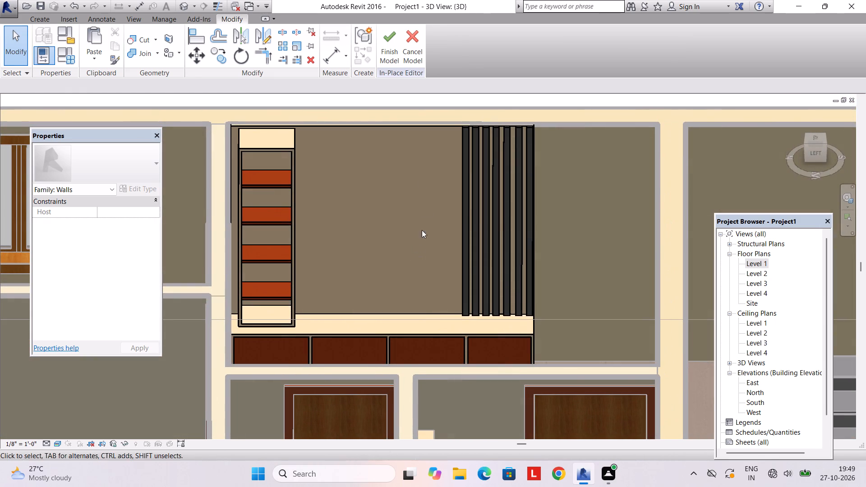
{"action": "left_click", "coordinate": [467, 211]}
{"action": "left_click", "coordinate": [471, 211], "text": "ctrl"}
{"action": "left_click", "coordinate": [474, 211], "text": "ctrl"}
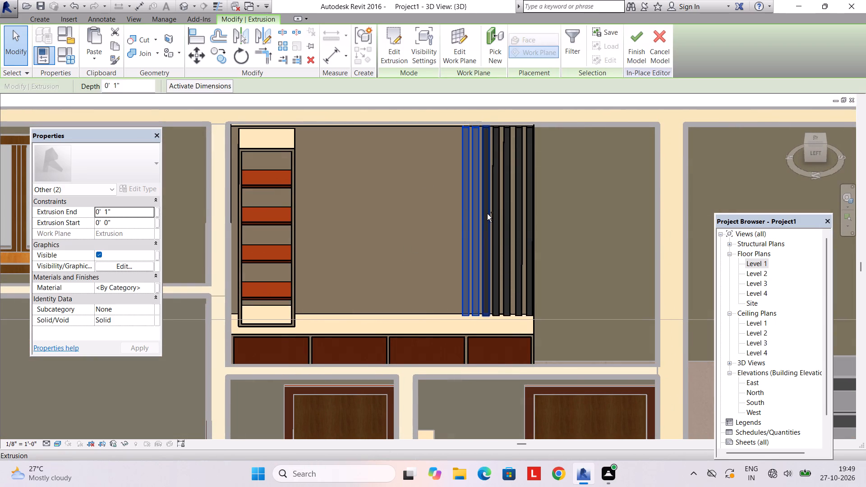
{"action": "left_click", "coordinate": [487, 214], "text": "ctrl"}
{"action": "left_click", "coordinate": [494, 216], "text": "ctrl"}
{"action": "left_click", "coordinate": [507, 222], "text": "ctrl"}
{"action": "left_click", "coordinate": [521, 224], "text": "ctrl"}
{"action": "left_click", "coordinate": [530, 226], "text": "ctrl"}
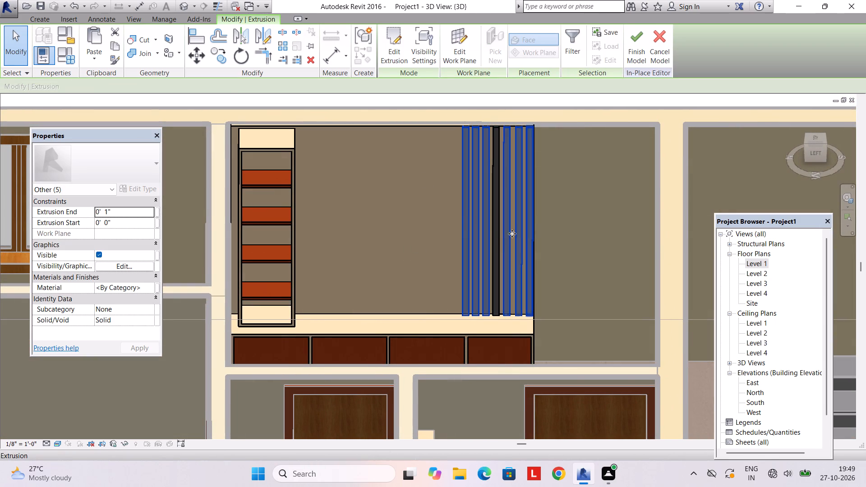
{"action": "left_click", "coordinate": [496, 239], "text": "ctrl"}
{"action": "left_click", "coordinate": [151, 287]}
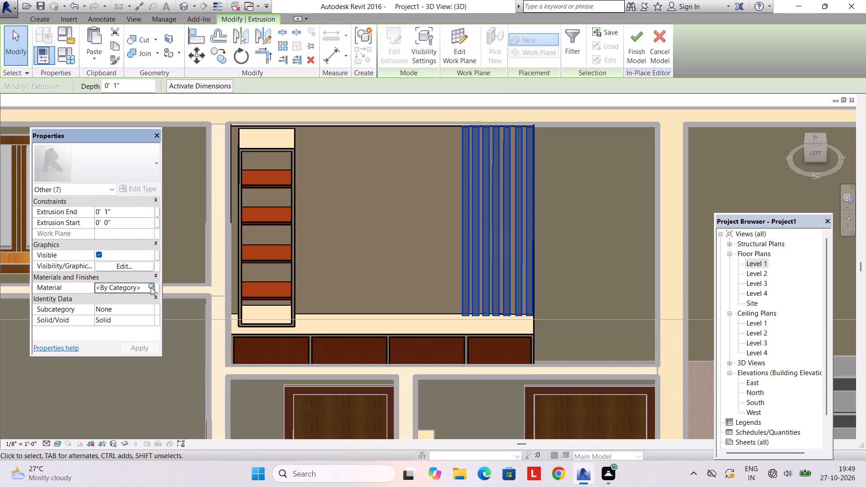
{"action": "left_click", "coordinate": [210, 354]}
{"action": "left_click", "coordinate": [231, 362]}
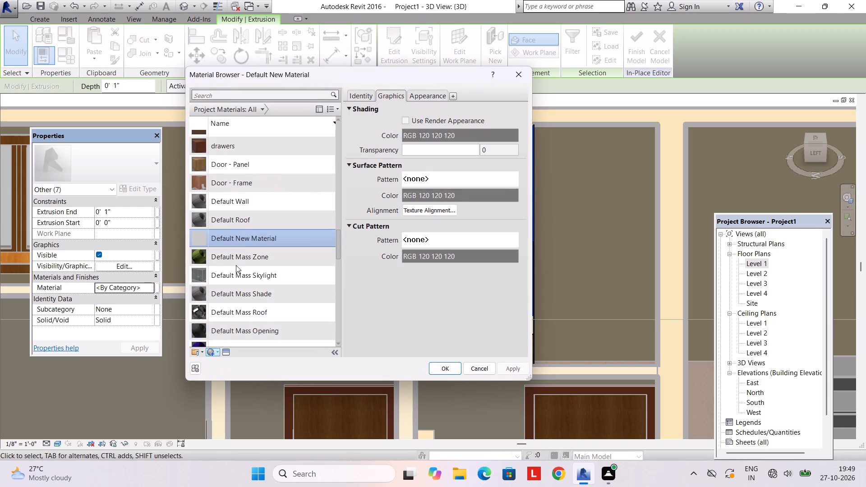
{"action": "right_click", "coordinate": [247, 243]}
{"action": "left_click", "coordinate": [269, 268]}
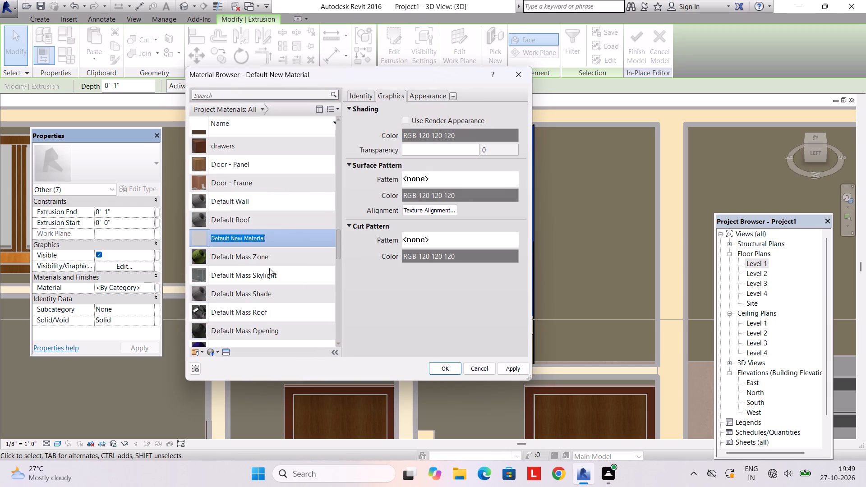
{"action": "type", "text": "metal"}
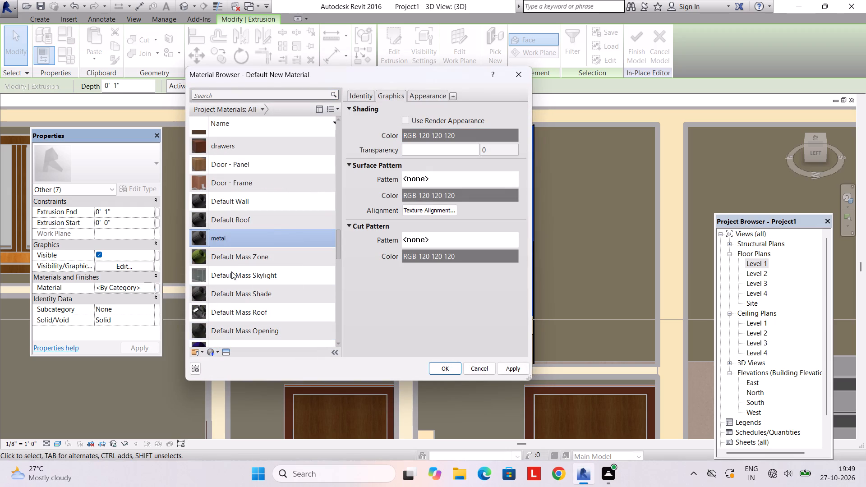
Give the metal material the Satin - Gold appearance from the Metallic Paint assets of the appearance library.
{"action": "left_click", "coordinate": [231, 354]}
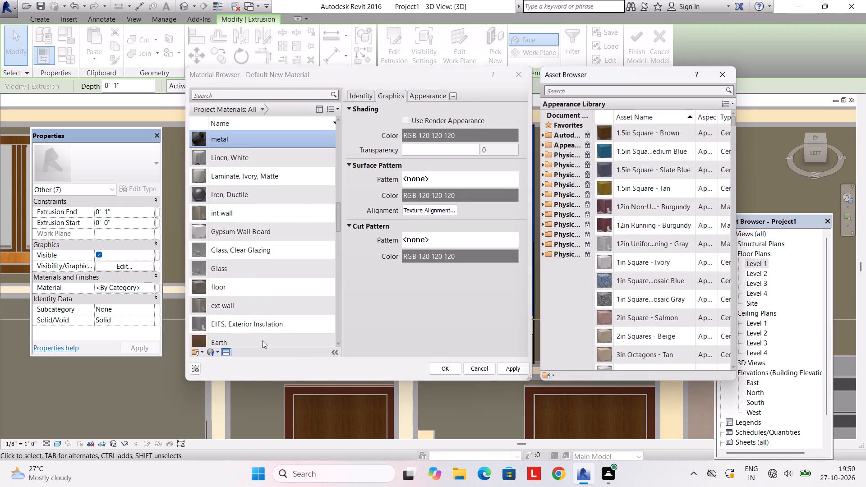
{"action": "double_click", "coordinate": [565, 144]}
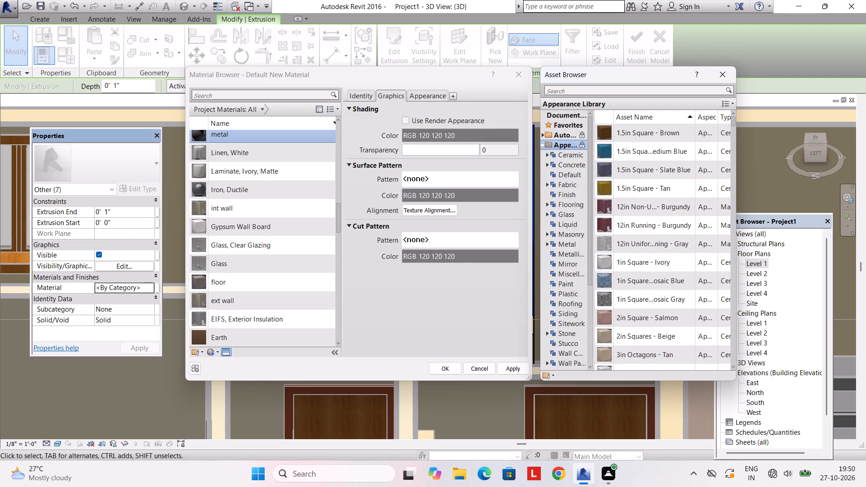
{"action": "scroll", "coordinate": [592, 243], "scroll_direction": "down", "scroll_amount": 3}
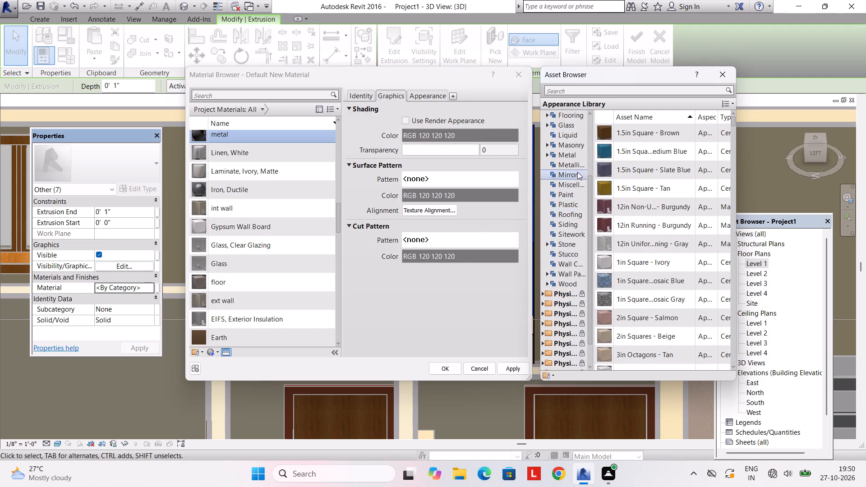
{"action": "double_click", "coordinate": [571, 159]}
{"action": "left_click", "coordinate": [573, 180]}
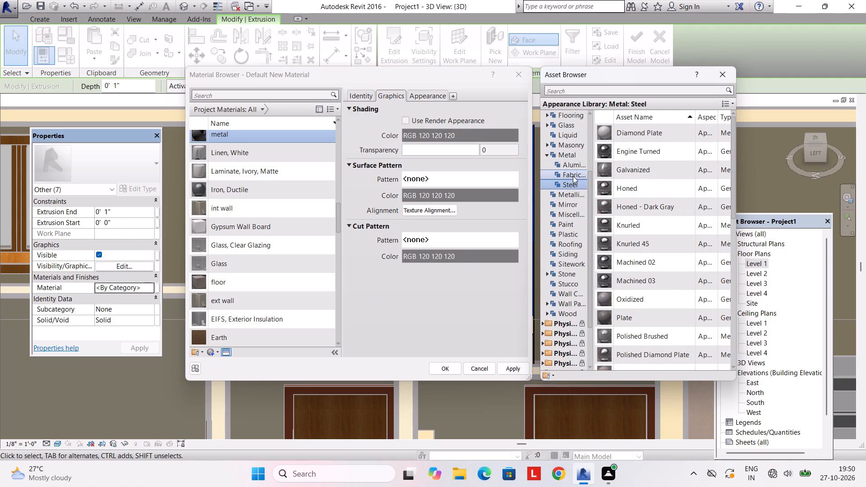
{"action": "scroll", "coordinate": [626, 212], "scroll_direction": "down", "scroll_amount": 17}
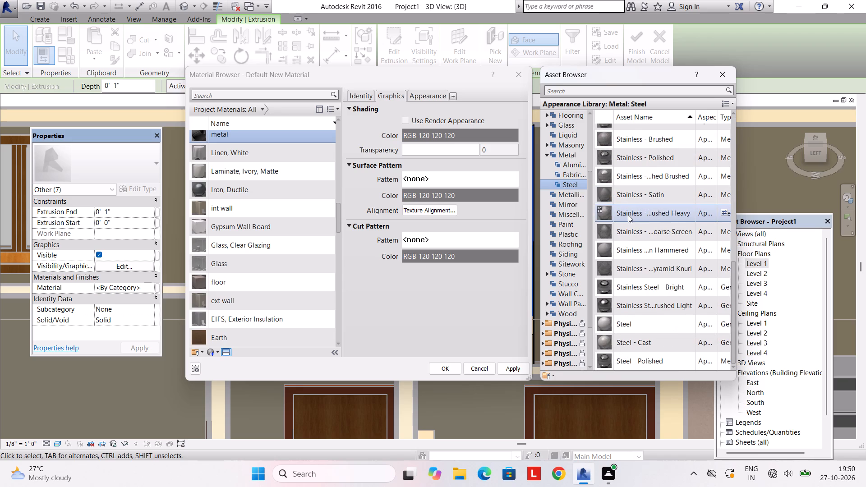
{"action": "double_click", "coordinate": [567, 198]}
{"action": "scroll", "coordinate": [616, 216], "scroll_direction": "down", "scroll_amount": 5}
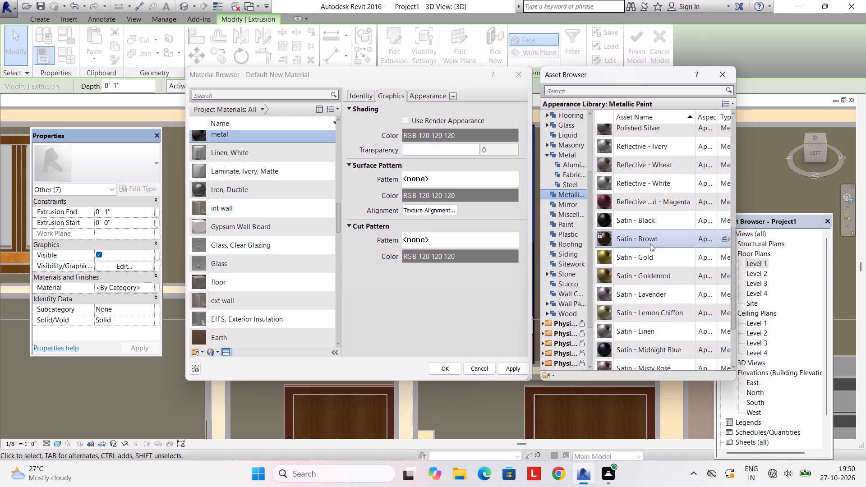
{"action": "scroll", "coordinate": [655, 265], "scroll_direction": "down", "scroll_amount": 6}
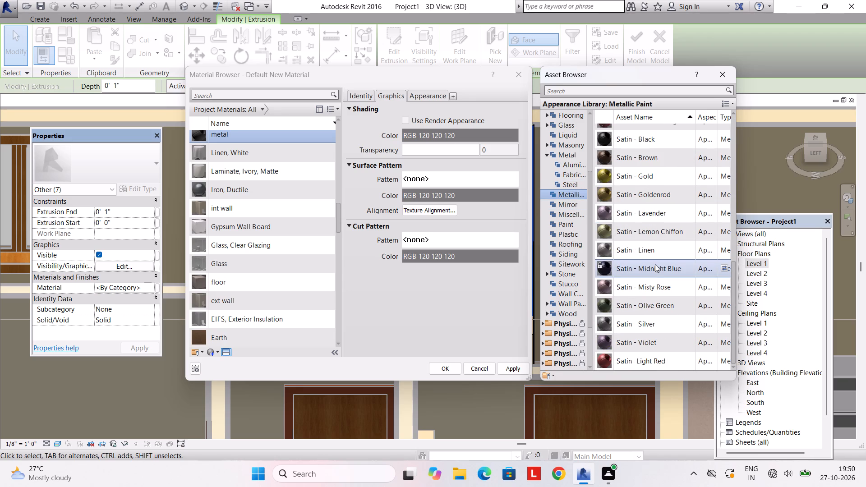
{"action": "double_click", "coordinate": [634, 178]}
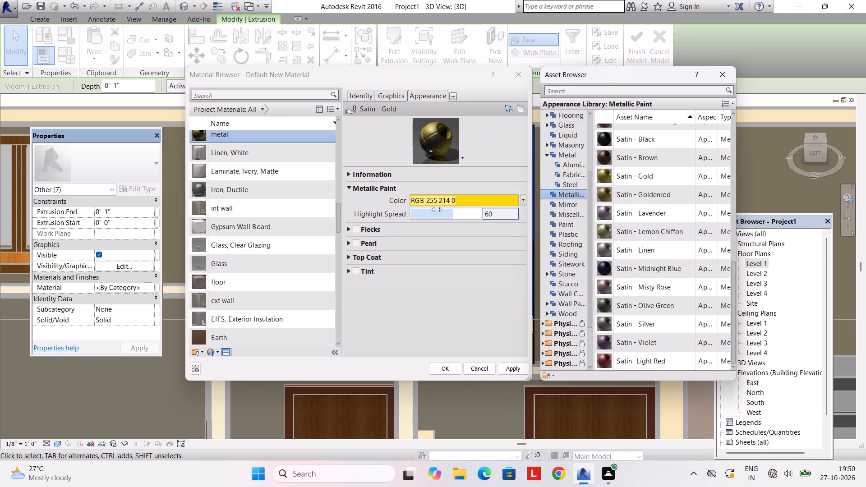
Enable Use Render Appearance for the metal material's shading and assign the material to the seven vertical strips.
{"action": "left_click", "coordinate": [392, 99]}
{"action": "left_click", "coordinate": [401, 118]}
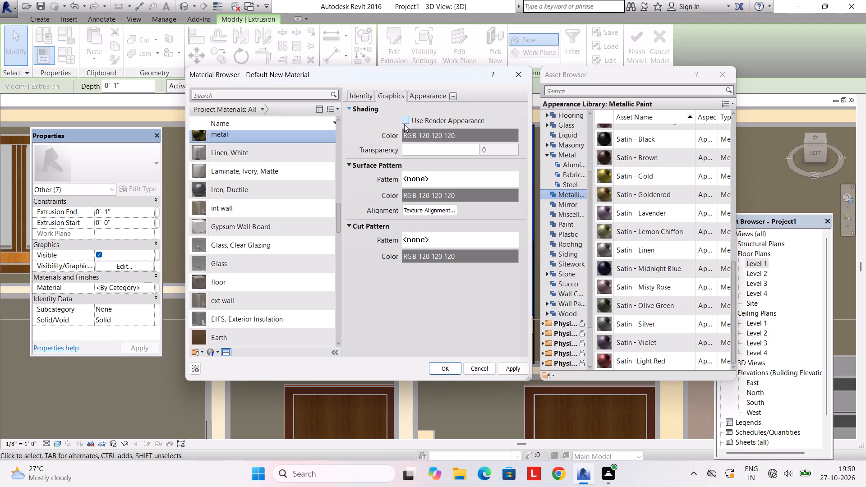
{"action": "left_click", "coordinate": [405, 122]}
{"action": "left_click", "coordinate": [445, 367]}
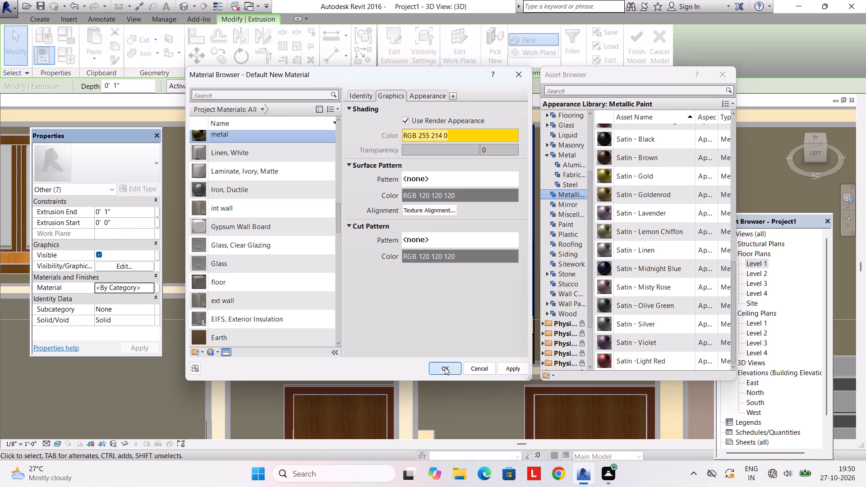
{"action": "key", "text": "Escape"}
Finish the in-place wall unit model.
{"action": "scroll", "coordinate": [418, 319], "scroll_direction": "down", "scroll_amount": 4}
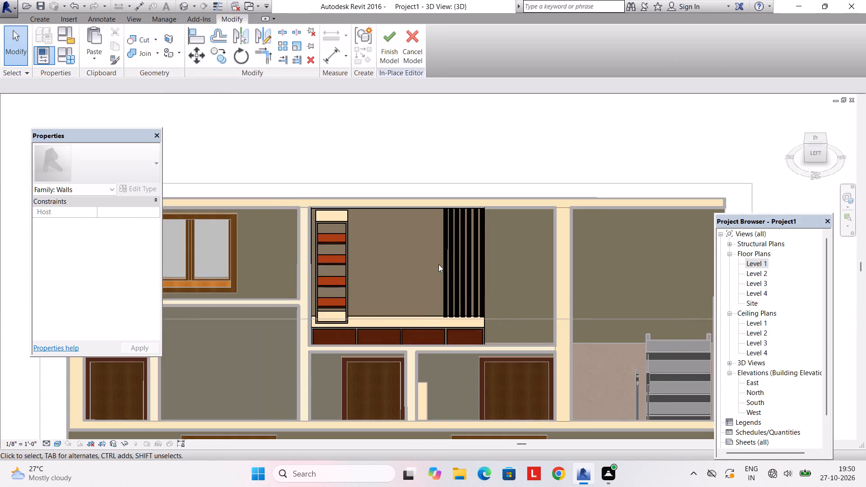
{"action": "scroll", "coordinate": [438, 264], "scroll_direction": "up", "scroll_amount": 15}
{"action": "scroll", "coordinate": [442, 265], "scroll_direction": "down", "scroll_amount": 15}
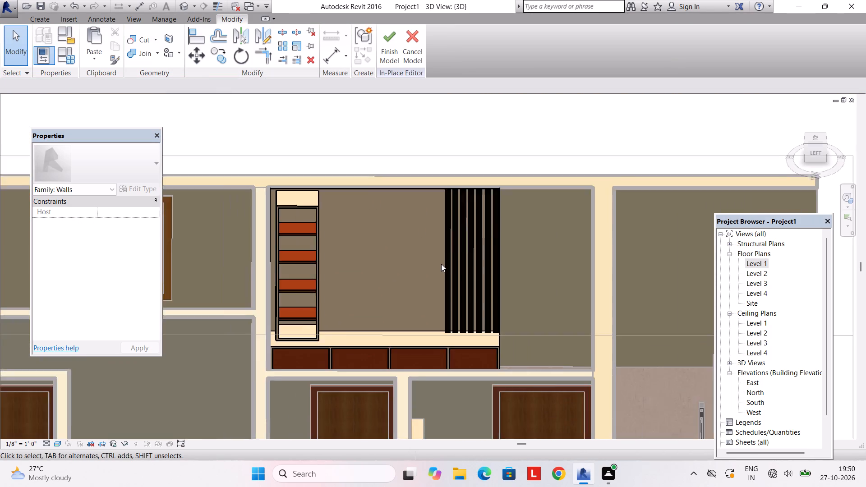
{"action": "left_click", "coordinate": [393, 60]}
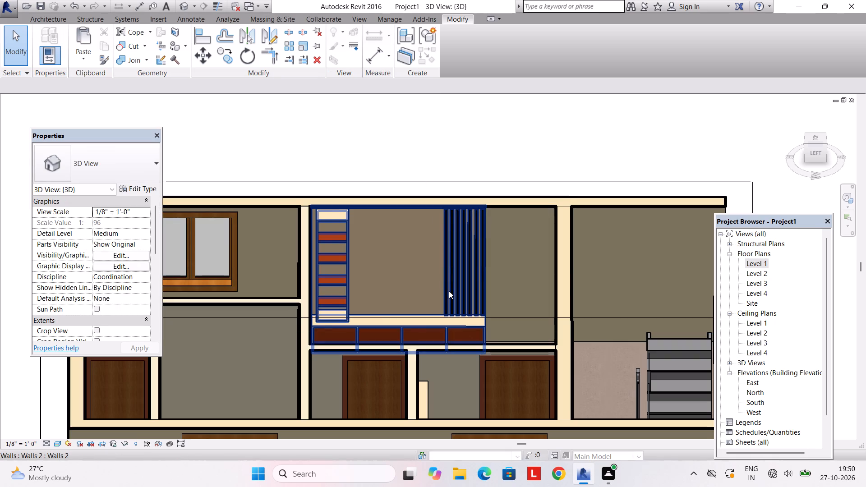
{"action": "key", "text": "Escape"}
{"action": "scroll", "coordinate": [449, 291], "scroll_direction": "up", "scroll_amount": 5}
Reopen the wall unit for in-place editing and open the material assigned to all seven vertical strips.
{"action": "left_click", "coordinate": [456, 257]}
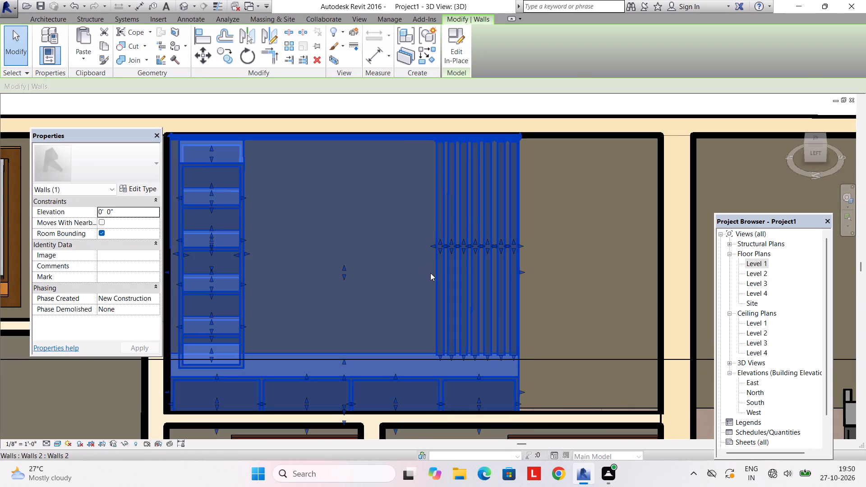
{"action": "left_click", "coordinate": [460, 51]}
{"action": "left_click", "coordinate": [464, 202]}
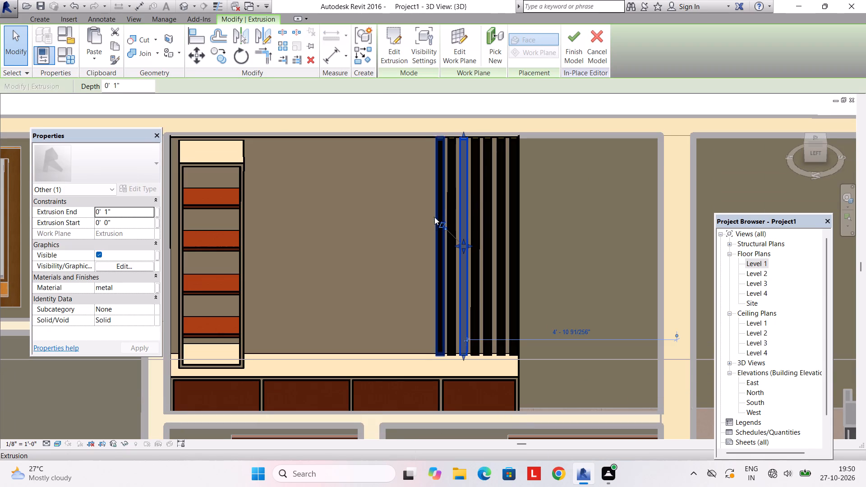
{"action": "type", "text": "sa"}
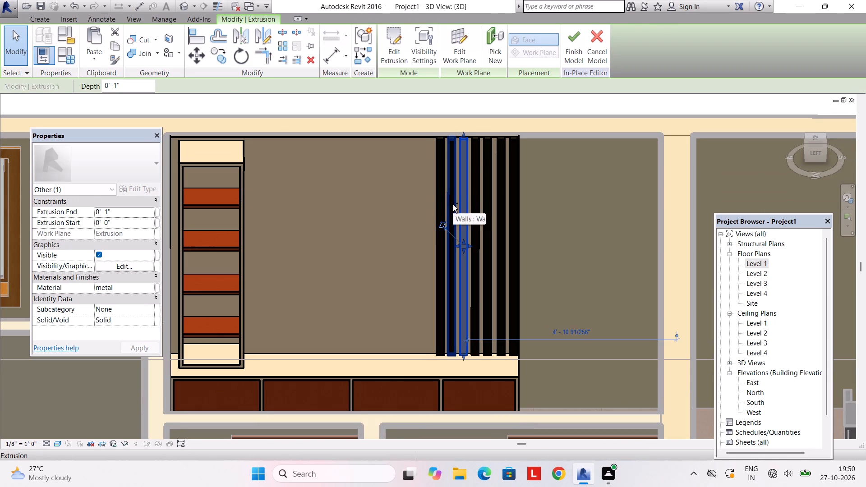
{"action": "left_click", "coordinate": [453, 205], "text": "ctrl"}
{"action": "left_click", "coordinate": [441, 205], "text": "ctrl"}
{"action": "left_click", "coordinate": [477, 205], "text": "ctrl"}
{"action": "left_click", "coordinate": [488, 204], "text": "ctrl"}
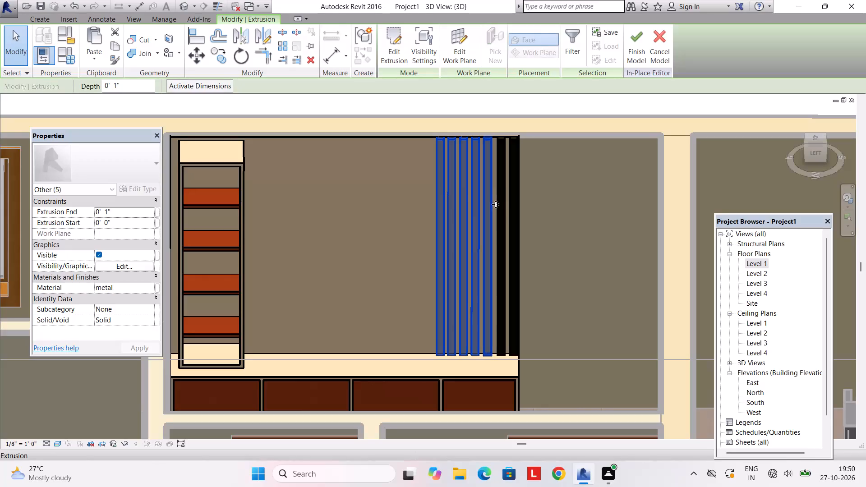
{"action": "left_click", "coordinate": [504, 204], "text": "ctrl"}
{"action": "left_click", "coordinate": [512, 207], "text": "ctrl"}
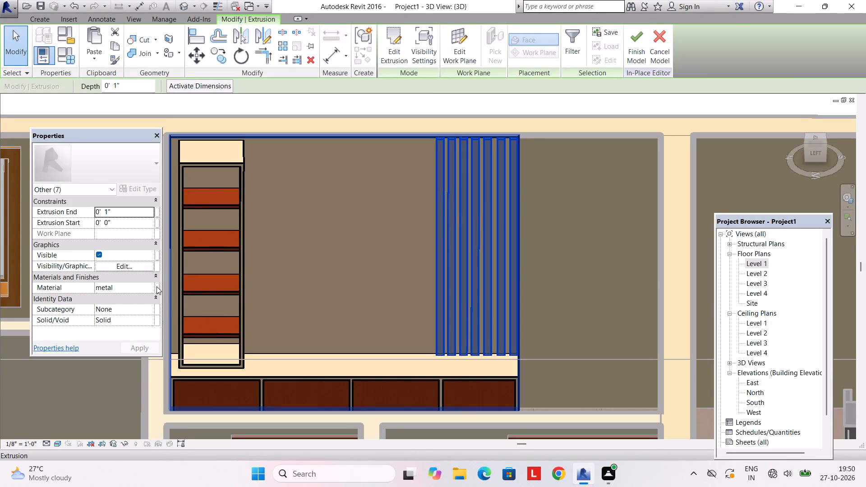
{"action": "left_click", "coordinate": [149, 285]}
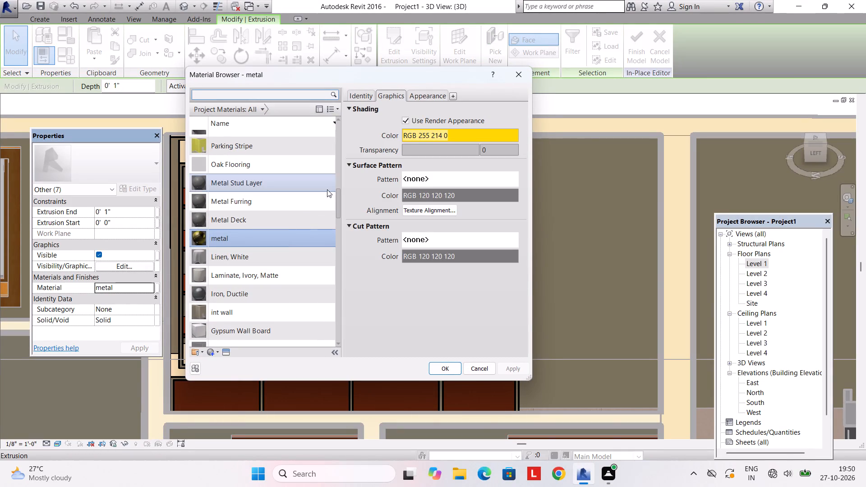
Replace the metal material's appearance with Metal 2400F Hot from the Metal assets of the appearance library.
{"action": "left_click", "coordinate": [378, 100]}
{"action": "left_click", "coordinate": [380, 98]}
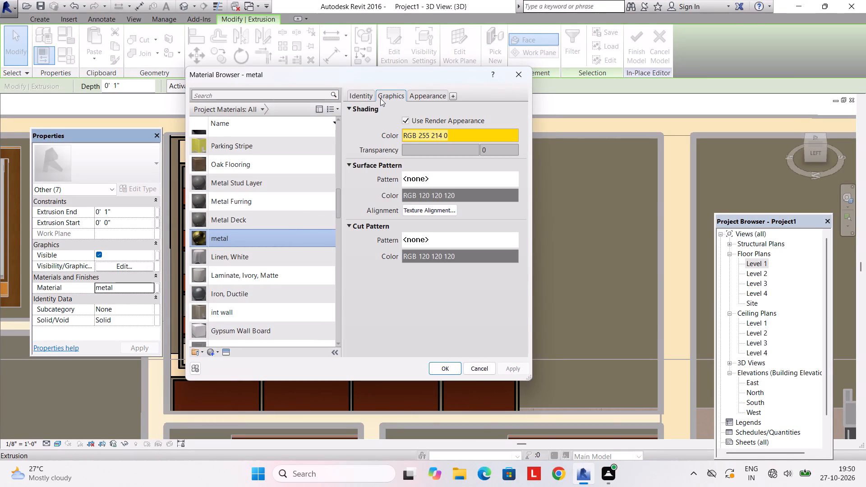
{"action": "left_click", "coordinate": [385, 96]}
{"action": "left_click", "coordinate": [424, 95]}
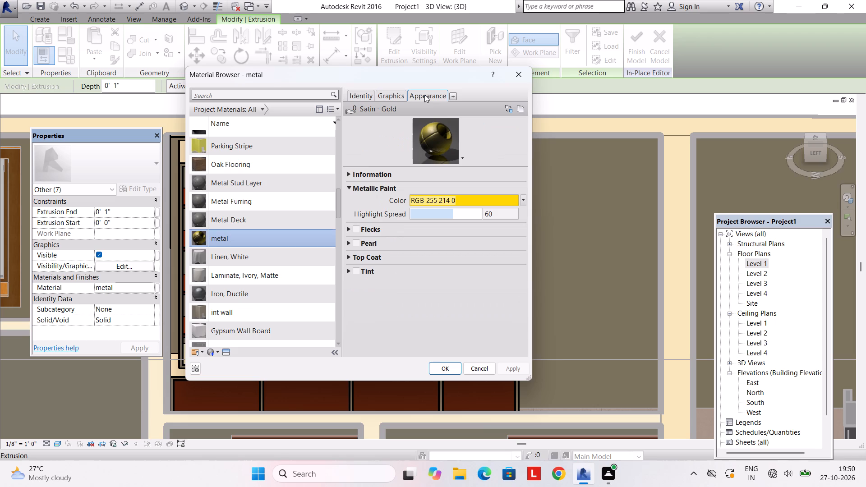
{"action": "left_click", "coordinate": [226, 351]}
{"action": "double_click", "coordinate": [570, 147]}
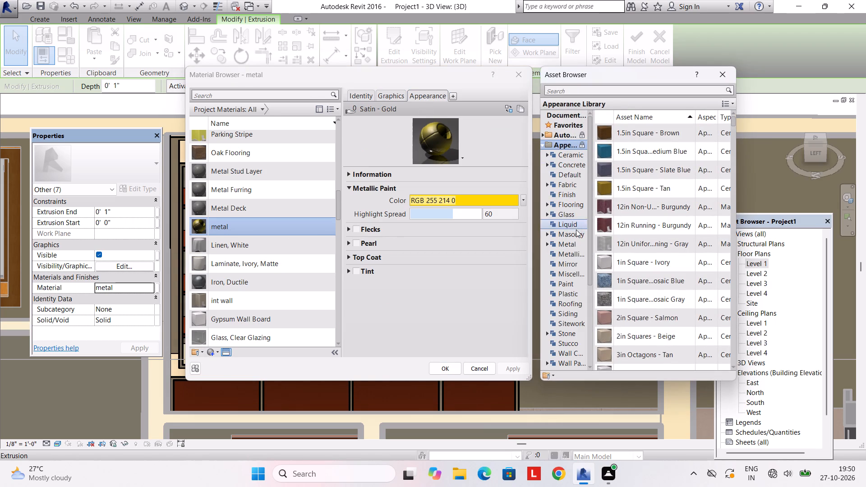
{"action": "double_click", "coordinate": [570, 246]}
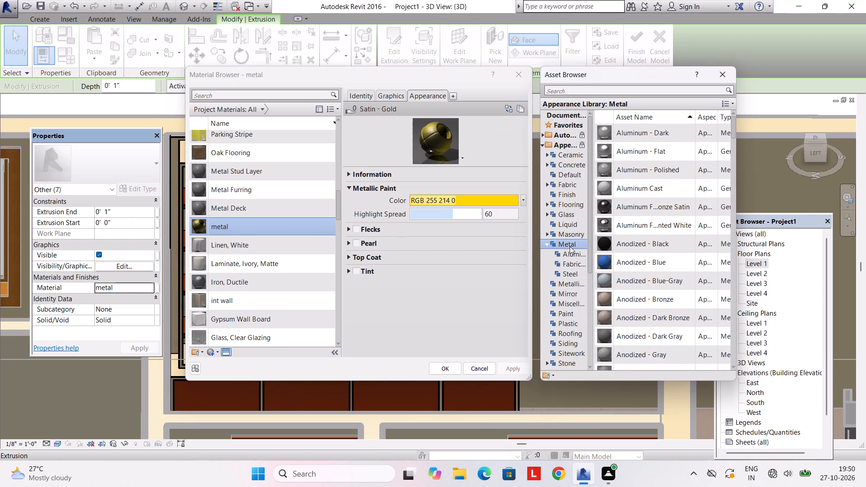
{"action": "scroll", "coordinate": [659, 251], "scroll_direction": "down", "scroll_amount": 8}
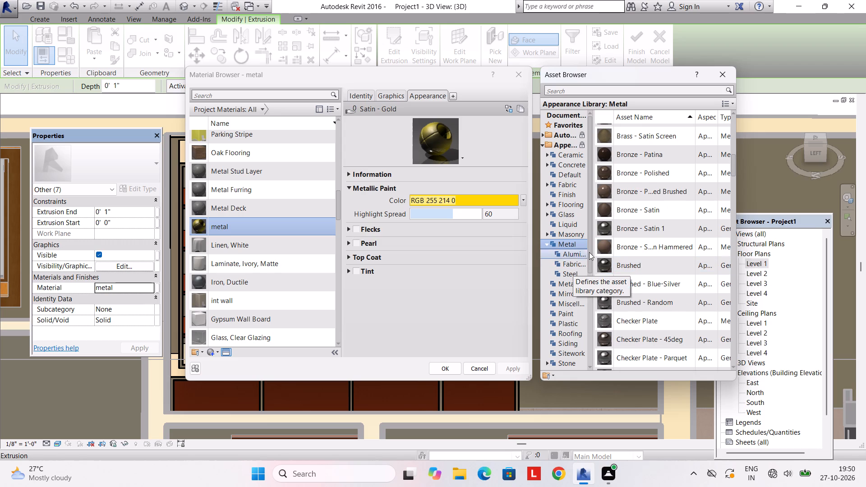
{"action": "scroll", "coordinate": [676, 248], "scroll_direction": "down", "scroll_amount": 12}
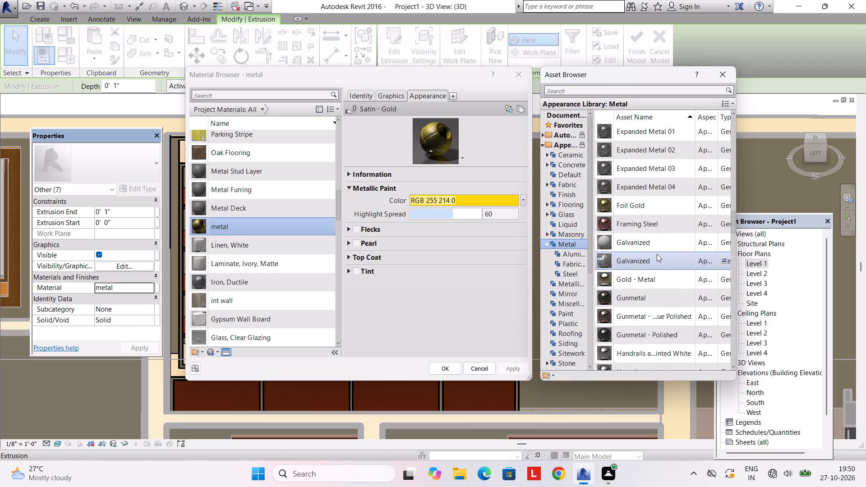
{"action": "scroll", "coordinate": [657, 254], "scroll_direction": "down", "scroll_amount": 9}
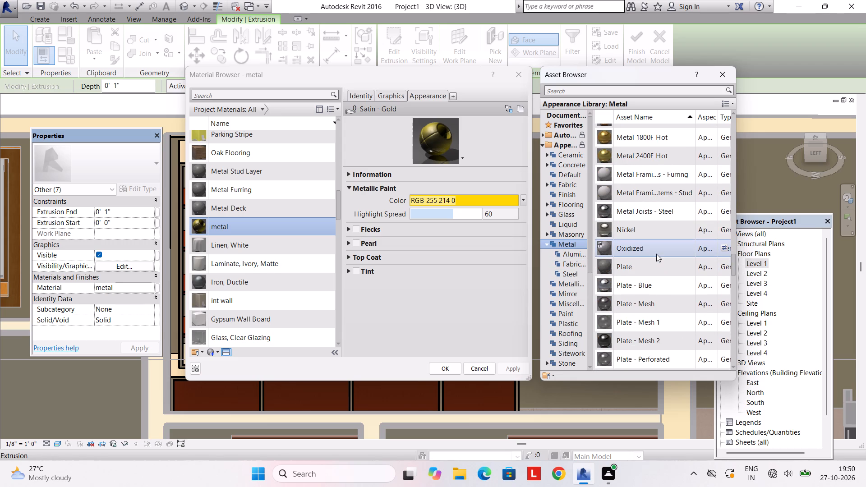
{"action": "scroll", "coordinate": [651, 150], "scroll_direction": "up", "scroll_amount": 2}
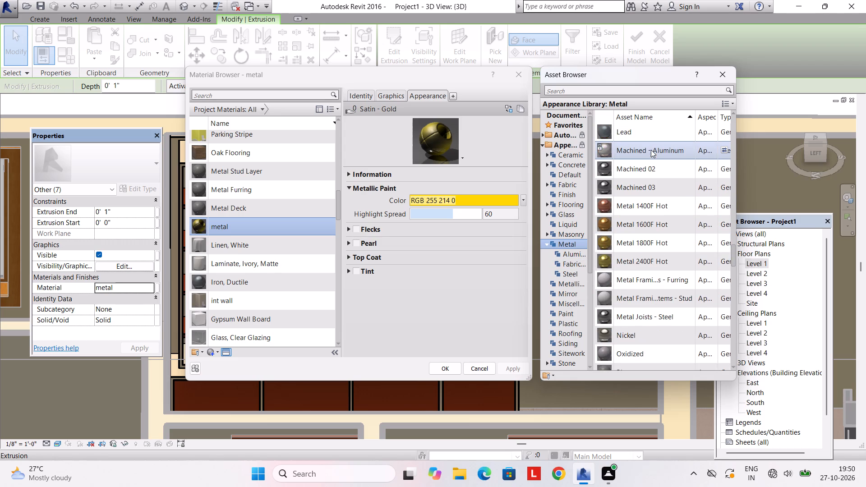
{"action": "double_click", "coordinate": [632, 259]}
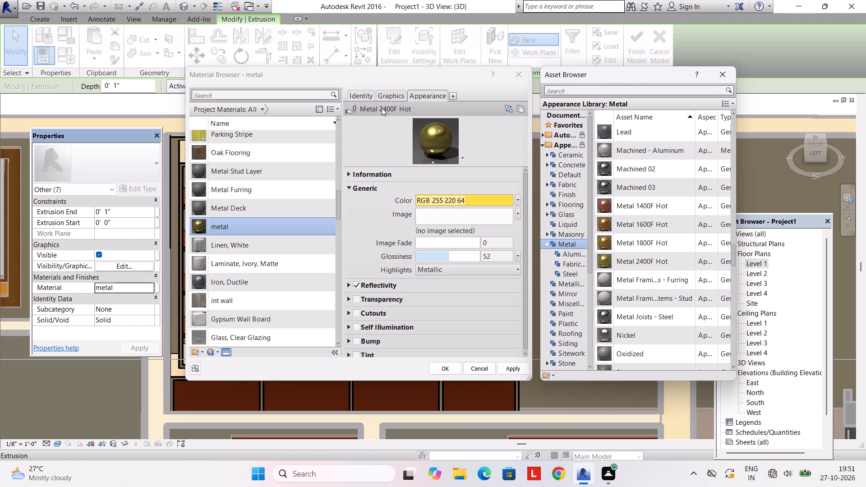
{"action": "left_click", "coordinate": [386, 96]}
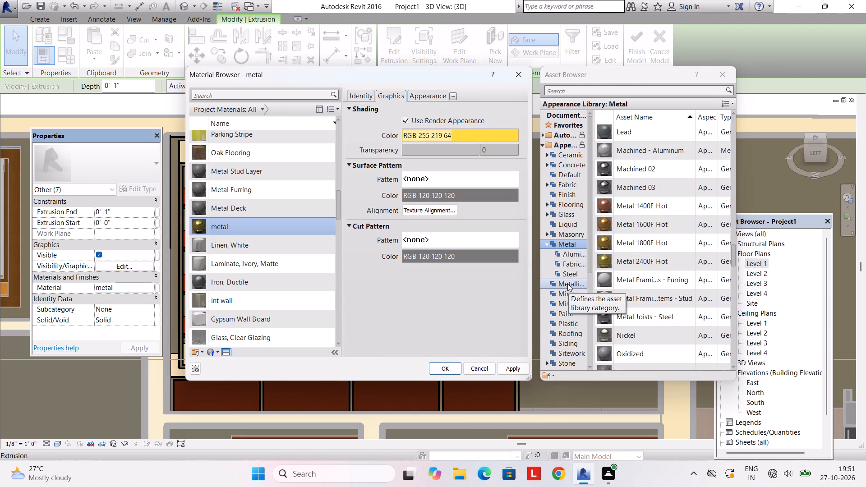
Replace the metal material's appearance with Cocobolo from the Wood assets and apply it to the seven strips.
{"action": "scroll", "coordinate": [564, 272], "scroll_direction": "down", "scroll_amount": 4}
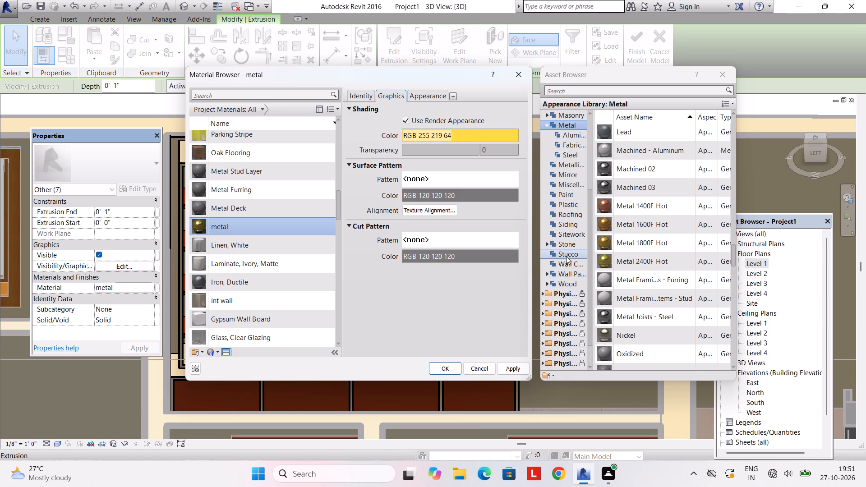
{"action": "double_click", "coordinate": [566, 281]}
{"action": "scroll", "coordinate": [616, 261], "scroll_direction": "down", "scroll_amount": 14}
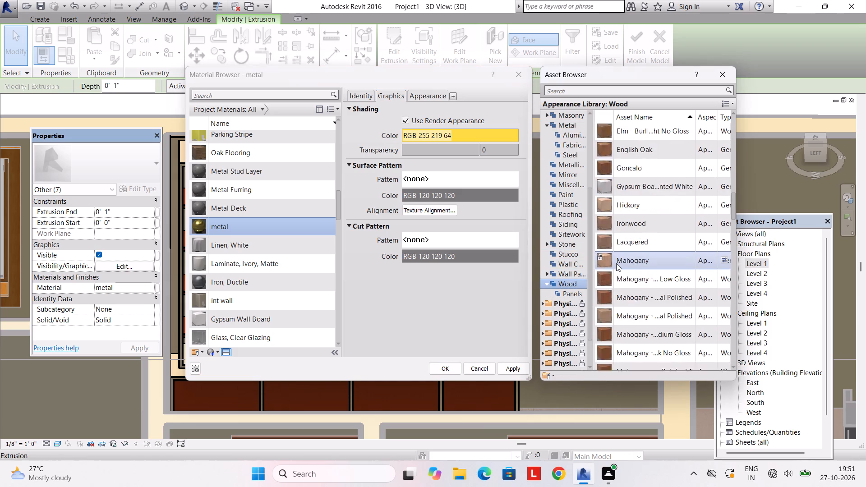
{"action": "scroll", "coordinate": [616, 263], "scroll_direction": "up", "scroll_amount": 2}
{"action": "double_click", "coordinate": [641, 149]}
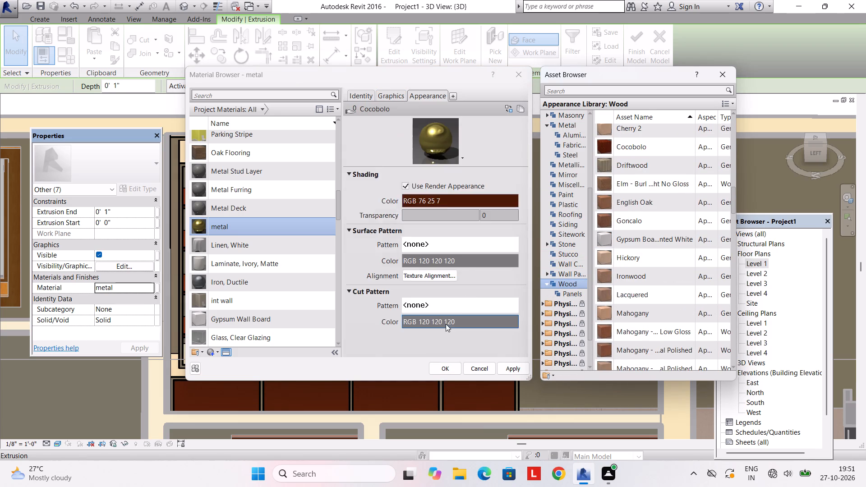
{"action": "left_click", "coordinate": [383, 94]}
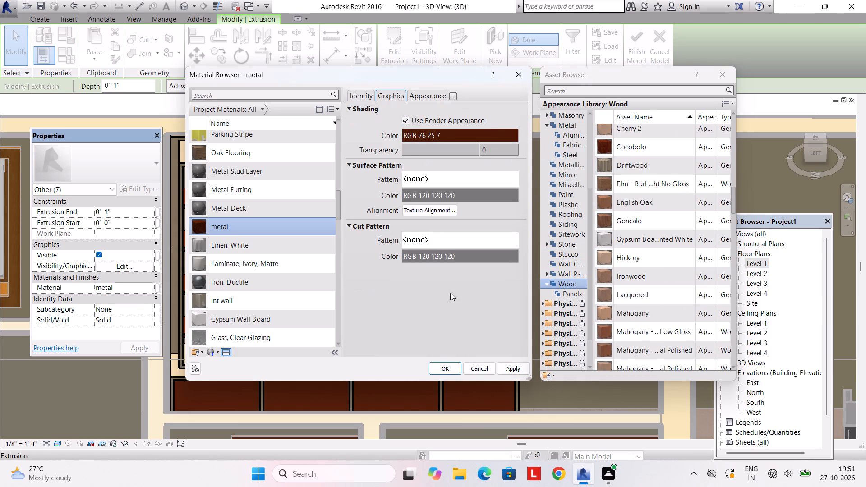
{"action": "left_click", "coordinate": [444, 365]}
{"action": "key", "text": "Escape"}
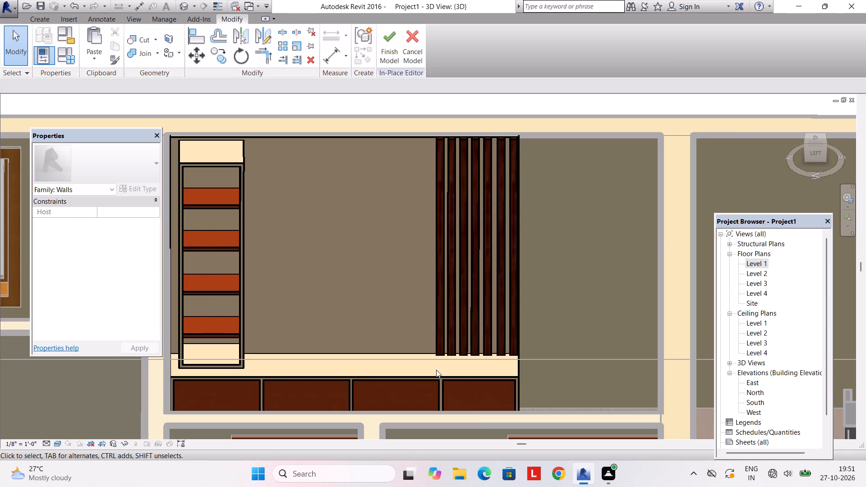
{"action": "scroll", "coordinate": [436, 368], "scroll_direction": "down", "scroll_amount": 2}
{"action": "middle_click_drag", "start_coordinate": [430, 368], "coordinate": [434, 377], "text": "shift"}
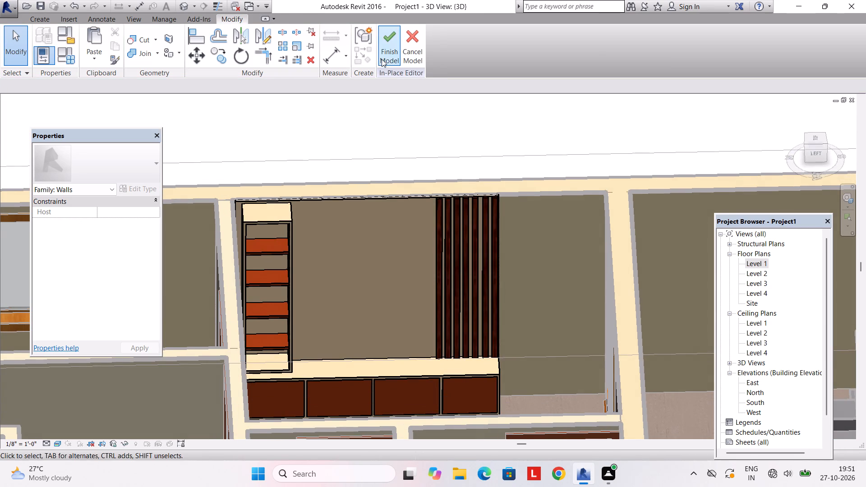
Finish the in-place wall unit model.
{"action": "left_click", "coordinate": [382, 56]}
{"action": "middle_click_drag", "start_coordinate": [445, 269], "coordinate": [378, 275], "text": "shift"}
In the Level 1 floor plan, copy the in-place kitchen unit and the living room wall unit to the clipboard.
{"action": "double_click", "coordinate": [752, 260]}
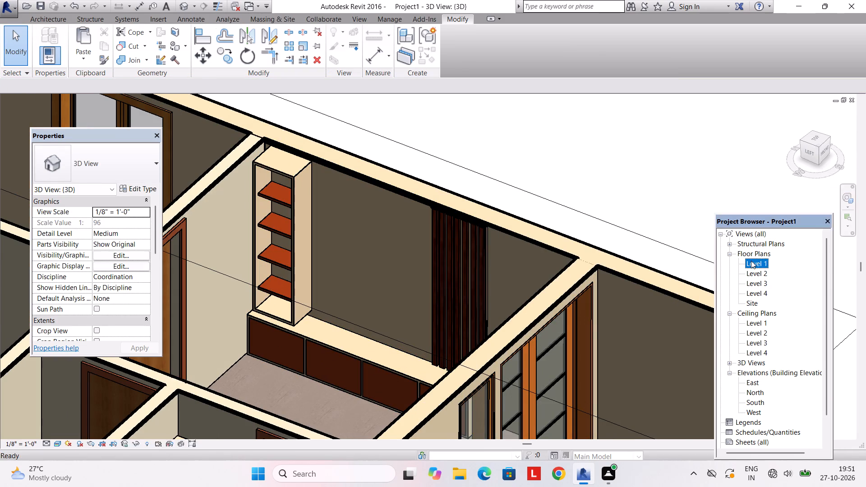
{"action": "scroll", "coordinate": [639, 283], "scroll_direction": "up", "scroll_amount": 2}
{"action": "scroll", "coordinate": [458, 304], "scroll_direction": "up", "scroll_amount": 2}
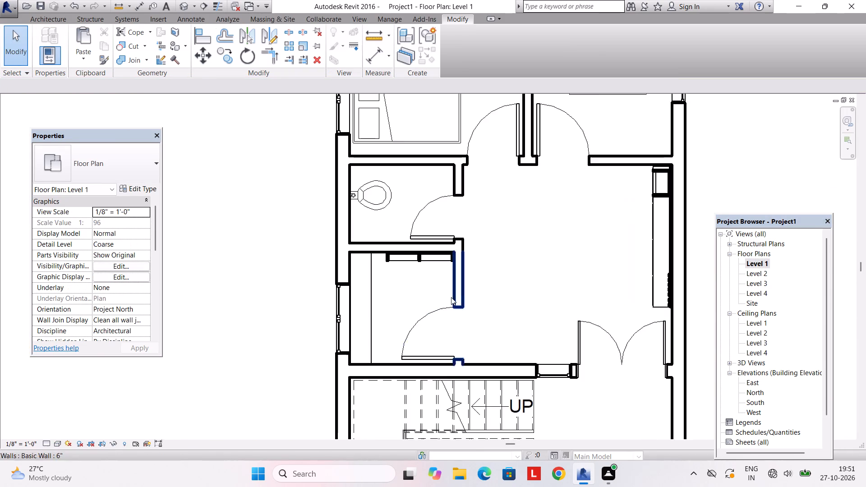
{"action": "left_click", "coordinate": [355, 307]}
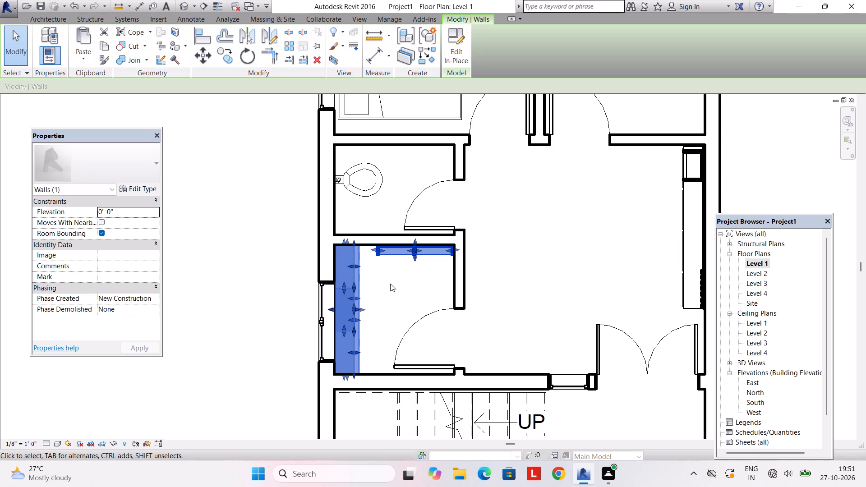
{"action": "left_click", "coordinate": [690, 228], "text": "ctrl"}
{"action": "left_click", "coordinate": [682, 228], "text": "ctrl"}
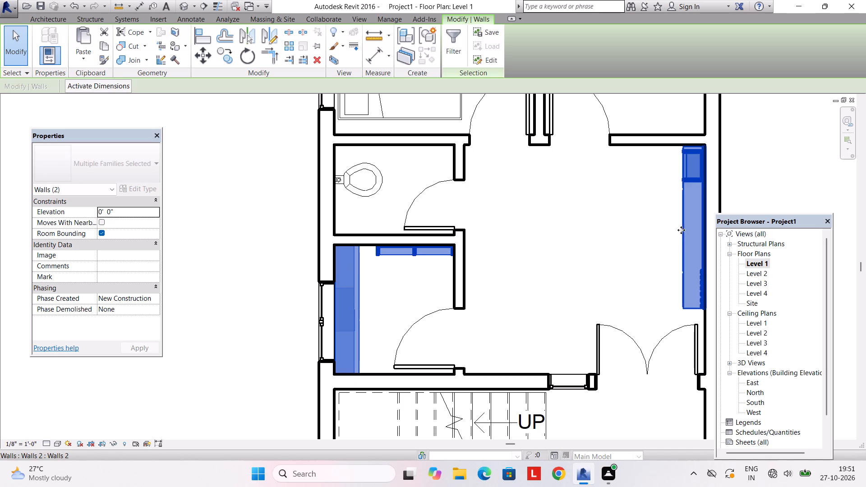
{"action": "key", "text": "ctrl+c"}
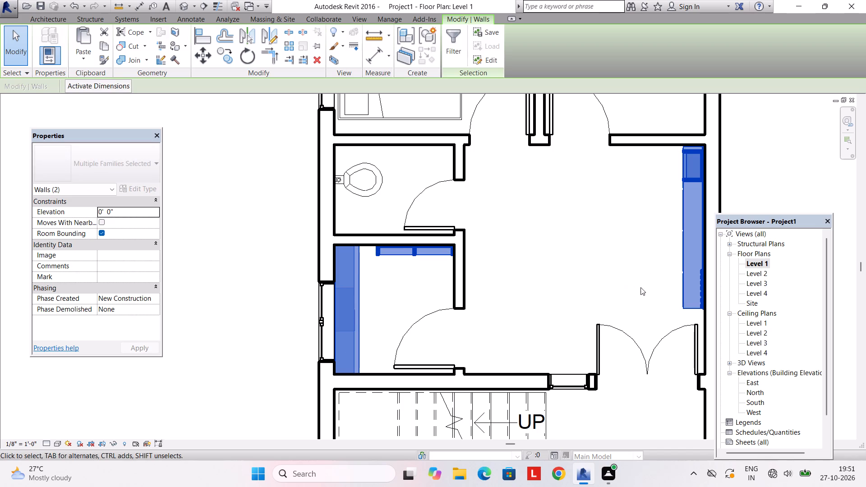
Paste the copied kitchen and wall units into the Level 2 floor plan, aligned to the kitchen's lower-left inner corner.
{"action": "double_click", "coordinate": [753, 274]}
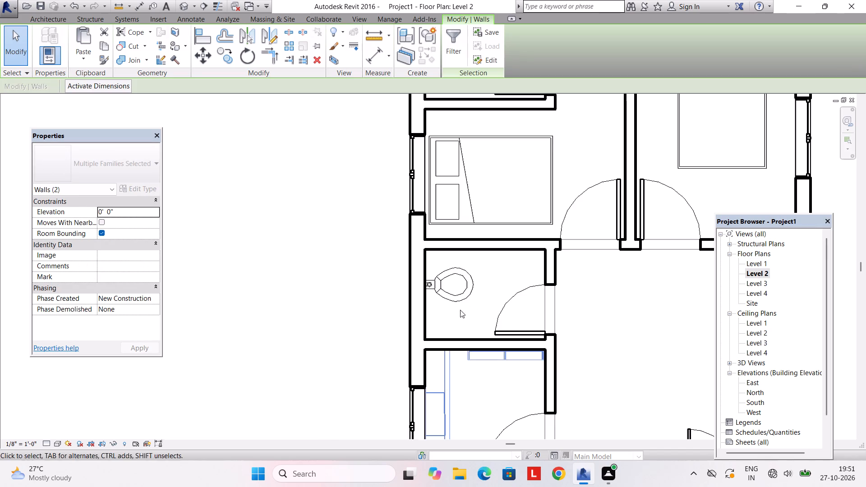
{"action": "scroll", "coordinate": [429, 308], "scroll_direction": "down", "scroll_amount": 5}
{"action": "middle_click_drag", "start_coordinate": [442, 323], "coordinate": [413, 253]}
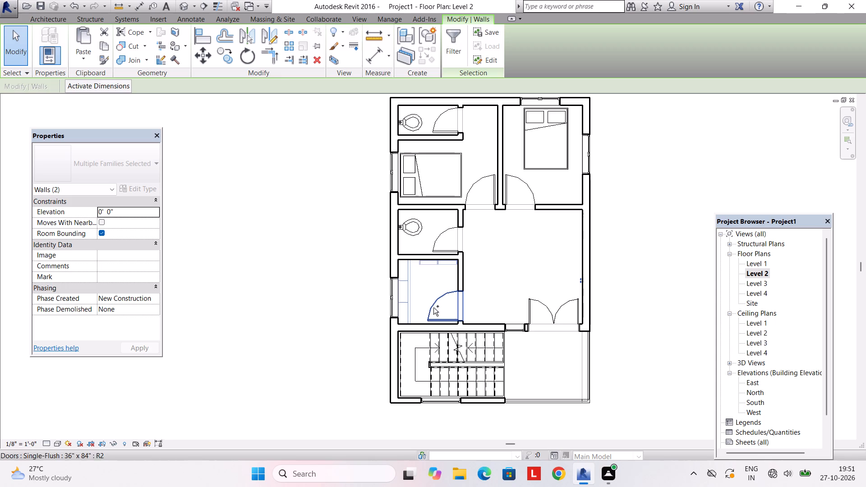
{"action": "key", "text": "ctrl+v"}
{"action": "scroll", "coordinate": [401, 322], "scroll_direction": "up", "scroll_amount": 8}
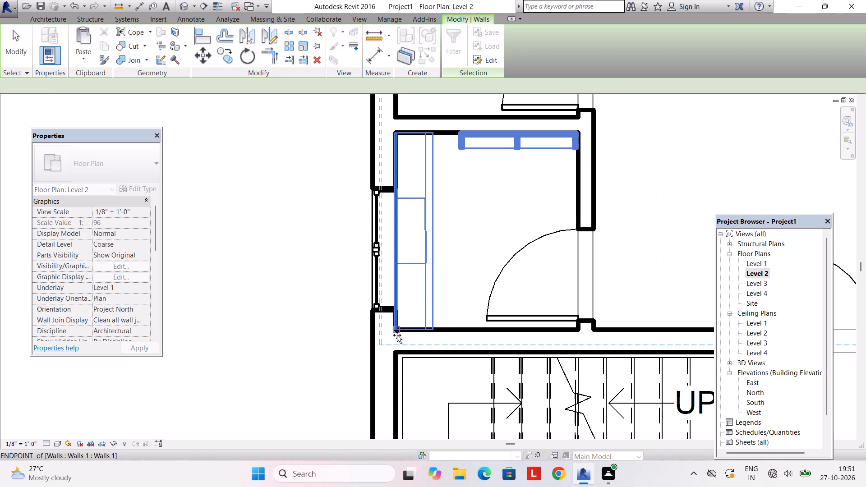
{"action": "left_click", "coordinate": [396, 328]}
{"action": "key", "text": "Escape"}
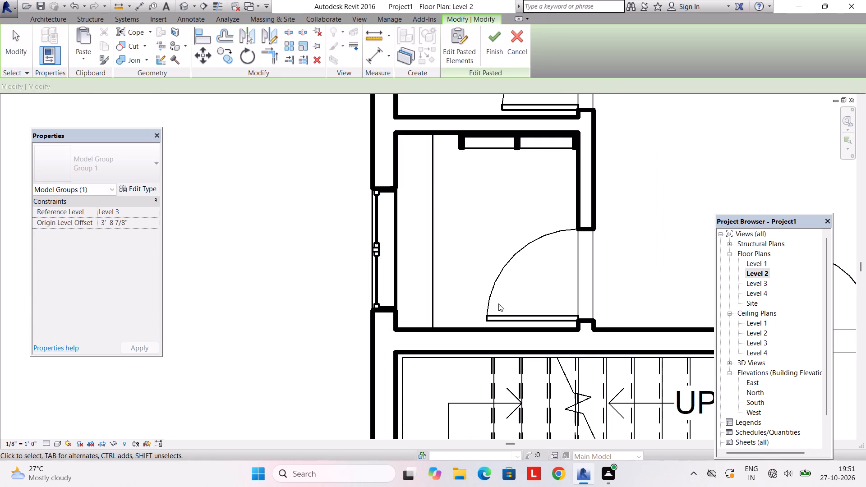
{"action": "scroll", "coordinate": [498, 303], "scroll_direction": "down", "scroll_amount": 7}
Paste the copied kitchen and wall units into the Level 3 floor plan, aligned to the kitchen's lower-left inner corner.
{"action": "double_click", "coordinate": [751, 283]}
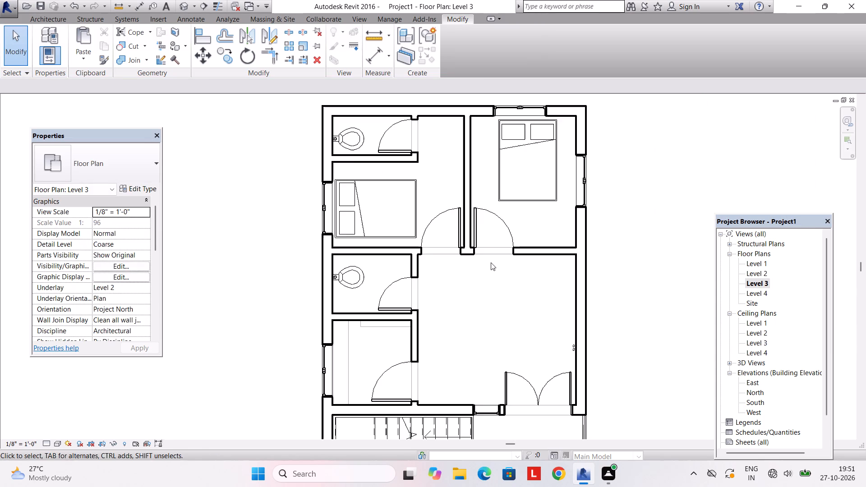
{"action": "scroll", "coordinate": [490, 264], "scroll_direction": "down", "scroll_amount": 4}
{"action": "key", "text": "ctrl+v"}
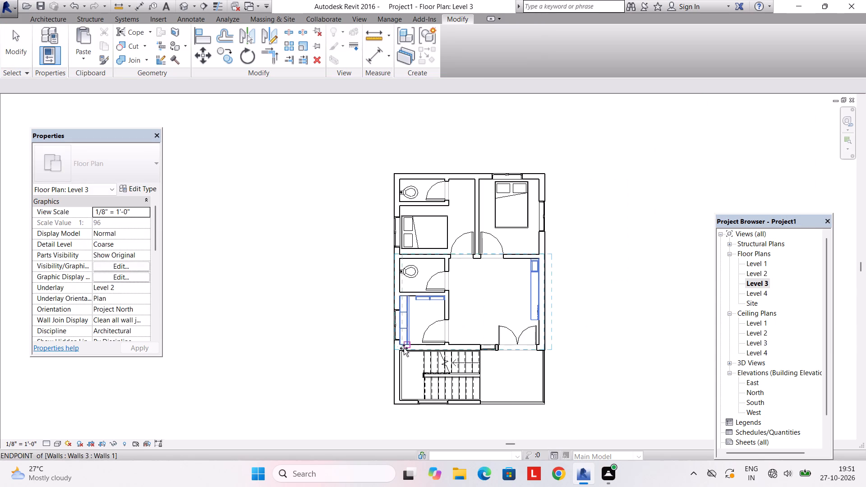
{"action": "scroll", "coordinate": [403, 349], "scroll_direction": "up", "scroll_amount": 6}
{"action": "left_click", "coordinate": [396, 342]}
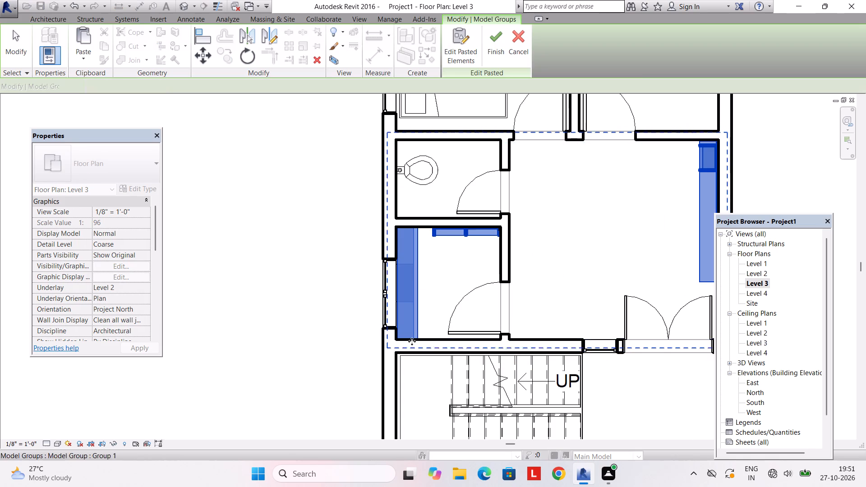
{"action": "key", "text": "Escape"}
{"action": "scroll", "coordinate": [499, 309], "scroll_direction": "down", "scroll_amount": 5}
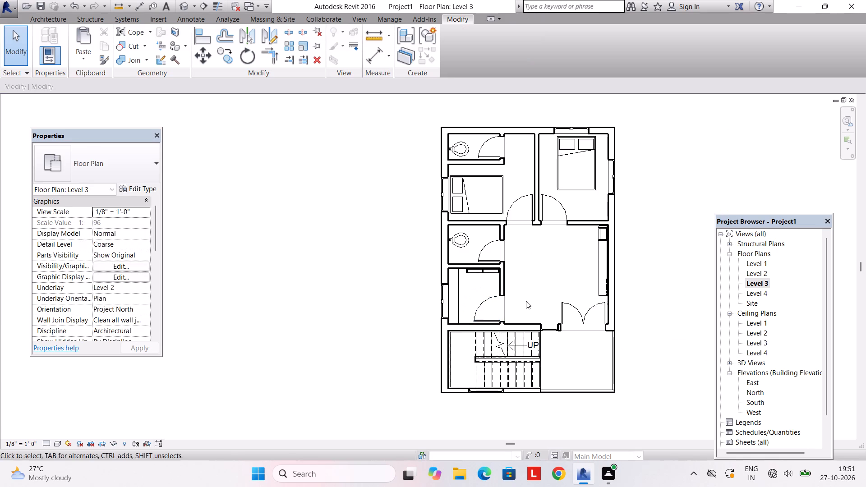
Examine the Level 3 plan and the 3D view, checking the wall unit, kitchen, bedrooms and staircase from several angles.
{"action": "middle_click_drag", "start_coordinate": [525, 301], "coordinate": [482, 318]}
{"action": "middle_click_drag", "start_coordinate": [507, 318], "coordinate": [449, 314]}
{"action": "scroll", "coordinate": [453, 314], "scroll_direction": "up", "scroll_amount": 3}
{"action": "middle_click_drag", "start_coordinate": [456, 311], "coordinate": [461, 280]}
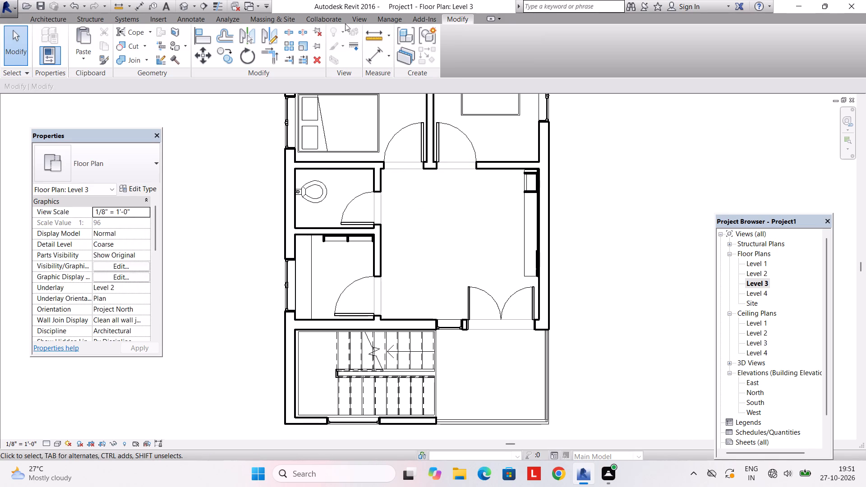
{"action": "left_click", "coordinate": [360, 15]}
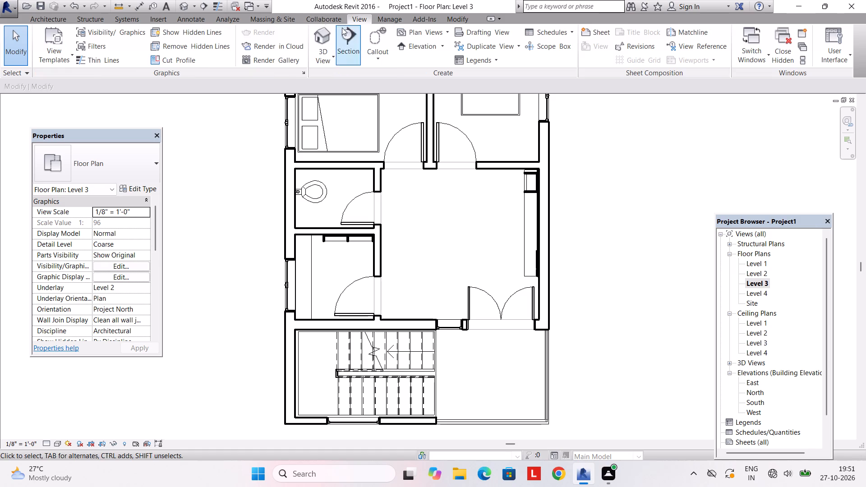
{"action": "left_click", "coordinate": [330, 31]}
{"action": "scroll", "coordinate": [407, 223], "scroll_direction": "down", "scroll_amount": 8}
{"action": "middle_click_drag", "start_coordinate": [408, 223], "coordinate": [281, 232], "text": "shift"}
{"action": "scroll", "coordinate": [295, 218], "scroll_direction": "up", "scroll_amount": 3}
{"action": "middle_click_drag", "start_coordinate": [298, 212], "coordinate": [404, 234], "text": "shift"}
{"action": "middle_click_drag", "start_coordinate": [418, 234], "coordinate": [468, 221], "text": "shift"}
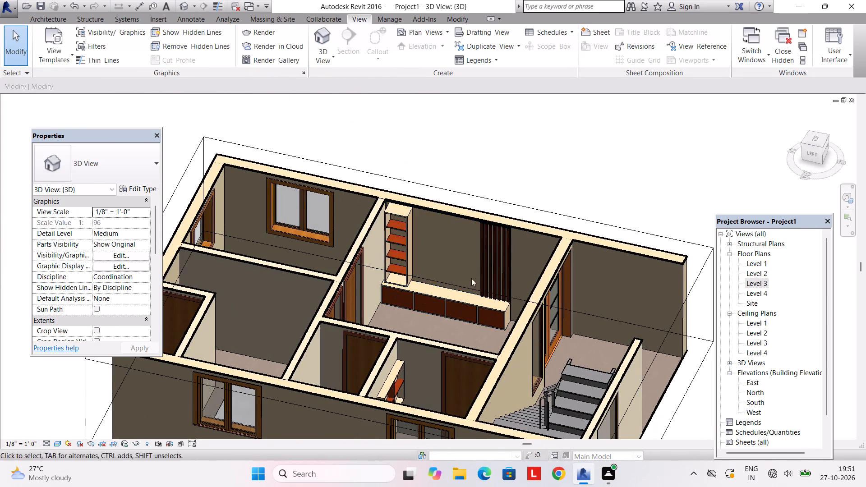
{"action": "scroll", "coordinate": [533, 343], "scroll_direction": "up", "scroll_amount": 1}
{"action": "scroll", "coordinate": [473, 318], "scroll_direction": "up", "scroll_amount": 4}
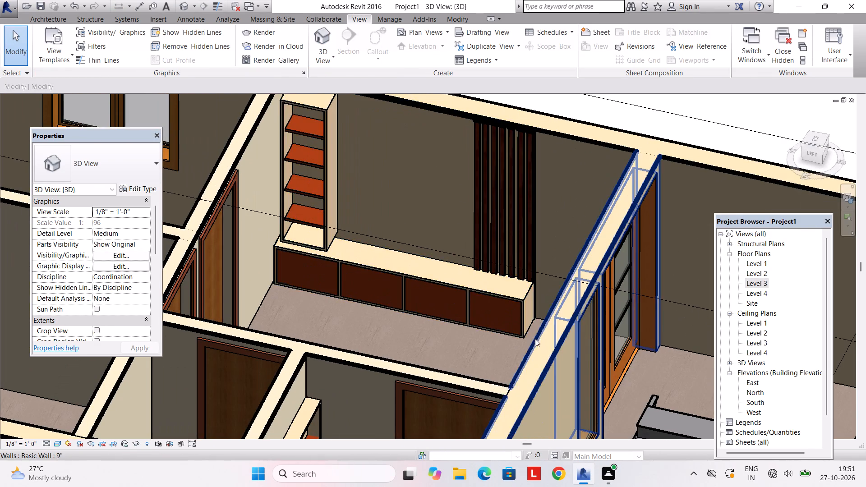
{"action": "middle_click_drag", "start_coordinate": [533, 338], "coordinate": [314, 330], "text": "shift"}
{"action": "scroll", "coordinate": [301, 254], "scroll_direction": "down", "scroll_amount": 5}
{"action": "middle_click_drag", "start_coordinate": [309, 259], "coordinate": [310, 350]}
{"action": "middle_click_drag", "start_coordinate": [259, 251], "coordinate": [295, 335]}
{"action": "middle_click_drag", "start_coordinate": [294, 323], "coordinate": [382, 311]}
{"action": "middle_click_drag", "start_coordinate": [373, 316], "coordinate": [317, 368], "text": "shift"}
{"action": "scroll", "coordinate": [369, 233], "scroll_direction": "up", "scroll_amount": 2}
{"action": "middle_click_drag", "start_coordinate": [373, 226], "coordinate": [378, 319], "text": "shift"}
{"action": "scroll", "coordinate": [378, 319], "scroll_direction": "up", "scroll_amount": 2, "text": "shift"}
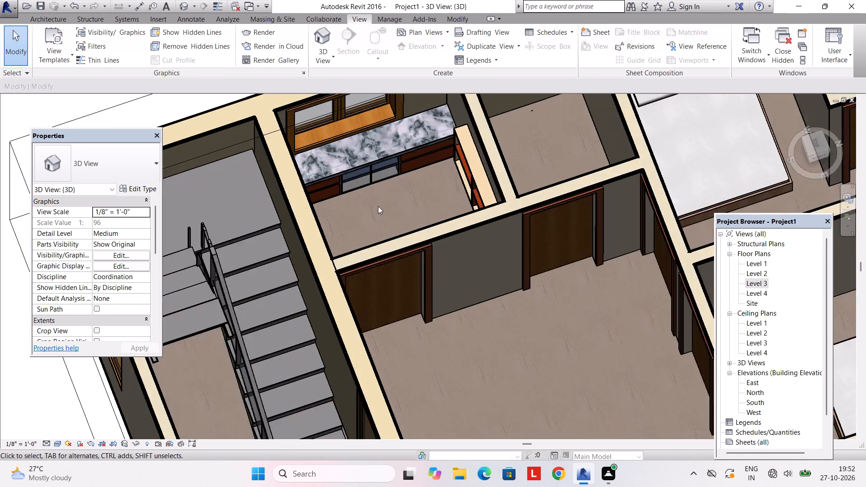
{"action": "scroll", "coordinate": [378, 206], "scroll_direction": "up", "scroll_amount": 2, "text": "shift"}
{"action": "middle_click_drag", "start_coordinate": [376, 207], "coordinate": [334, 149], "text": "shift"}
{"action": "scroll", "coordinate": [555, 166], "scroll_direction": "up", "scroll_amount": 4}
{"action": "middle_click_drag", "start_coordinate": [559, 165], "coordinate": [548, 218], "text": "shift"}
{"action": "middle_click_drag", "start_coordinate": [579, 161], "coordinate": [484, 318]}
{"action": "scroll", "coordinate": [484, 316], "scroll_direction": "down", "scroll_amount": 1}
{"action": "scroll", "coordinate": [562, 234], "scroll_direction": "up", "scroll_amount": 2}
{"action": "middle_click_drag", "start_coordinate": [569, 240], "coordinate": [580, 187], "text": "shift"}
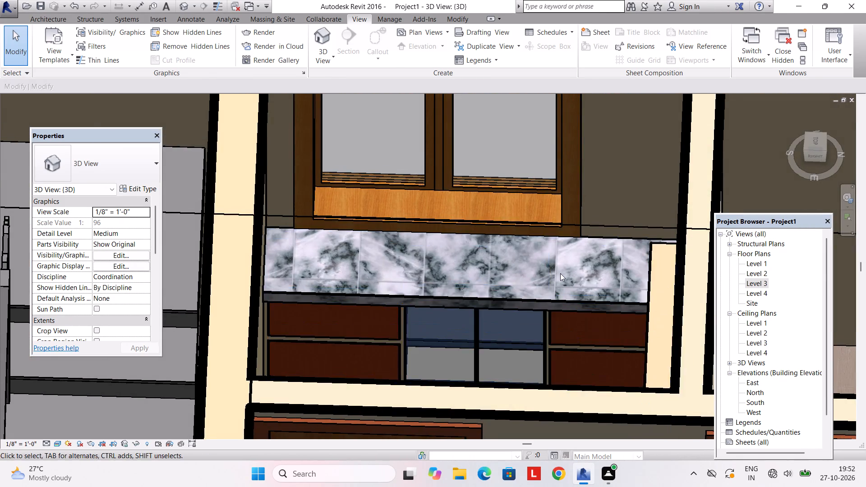
{"action": "scroll", "coordinate": [562, 274], "scroll_direction": "down", "scroll_amount": 4}
{"action": "scroll", "coordinate": [539, 280], "scroll_direction": "down", "scroll_amount": 1, "text": "shift"}
{"action": "middle_click_drag", "start_coordinate": [539, 280], "coordinate": [628, 273], "text": "shift"}
{"action": "scroll", "coordinate": [497, 272], "scroll_direction": "down", "scroll_amount": 4}
{"action": "middle_click_drag", "start_coordinate": [431, 310], "coordinate": [464, 305], "text": "shift"}
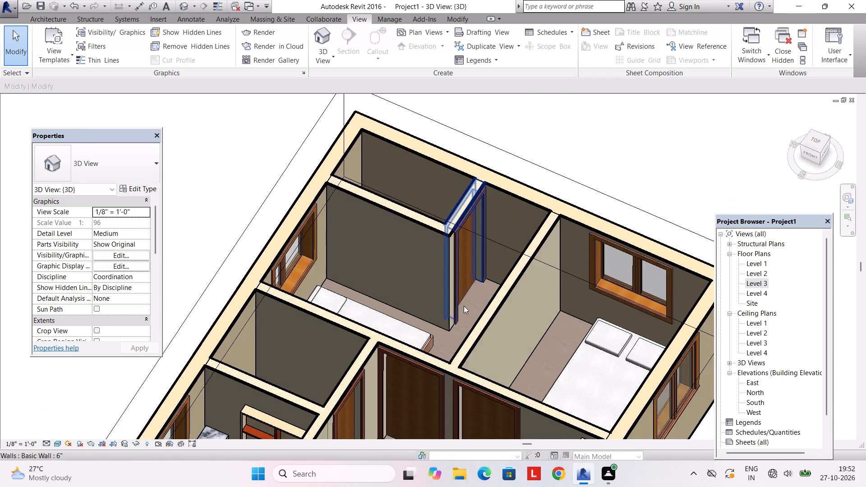
{"action": "scroll", "coordinate": [463, 306], "scroll_direction": "down", "scroll_amount": 5}
{"action": "middle_click_drag", "start_coordinate": [459, 312], "coordinate": [501, 266]}
{"action": "middle_click_drag", "start_coordinate": [500, 322], "coordinate": [492, 265]}
{"action": "middle_click_drag", "start_coordinate": [464, 286], "coordinate": [482, 288], "text": "shift"}
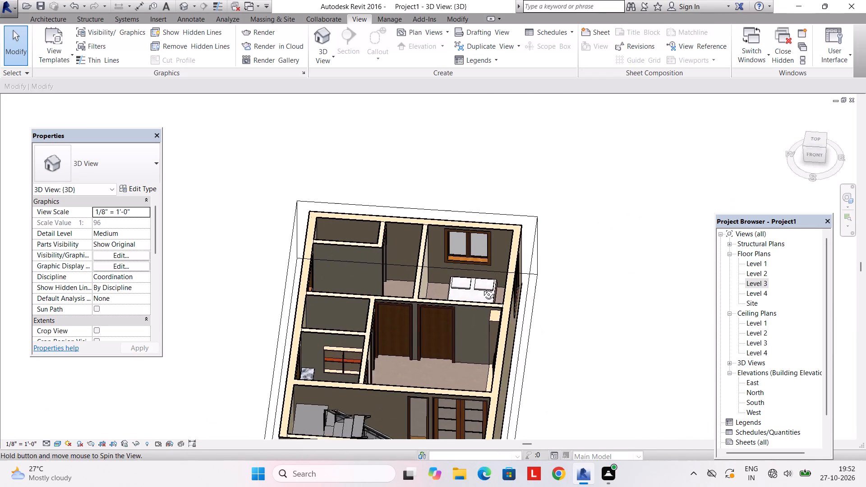
{"action": "middle_click_drag", "start_coordinate": [482, 288], "coordinate": [508, 285], "text": "shift"}
{"action": "middle_click_drag", "start_coordinate": [489, 305], "coordinate": [488, 270]}
{"action": "middle_click_drag", "start_coordinate": [454, 283], "coordinate": [488, 257], "text": "shift"}
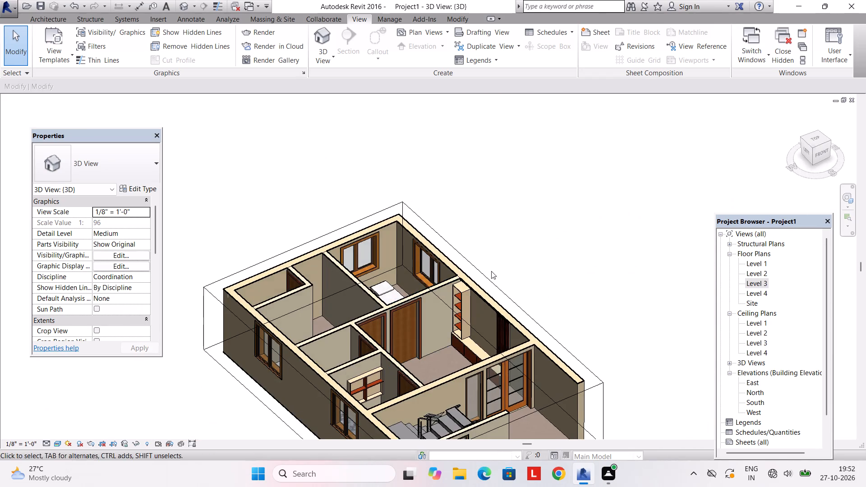
{"action": "middle_click_drag", "start_coordinate": [491, 322], "coordinate": [482, 275]}
{"action": "middle_click_drag", "start_coordinate": [467, 295], "coordinate": [537, 309], "text": "shift"}
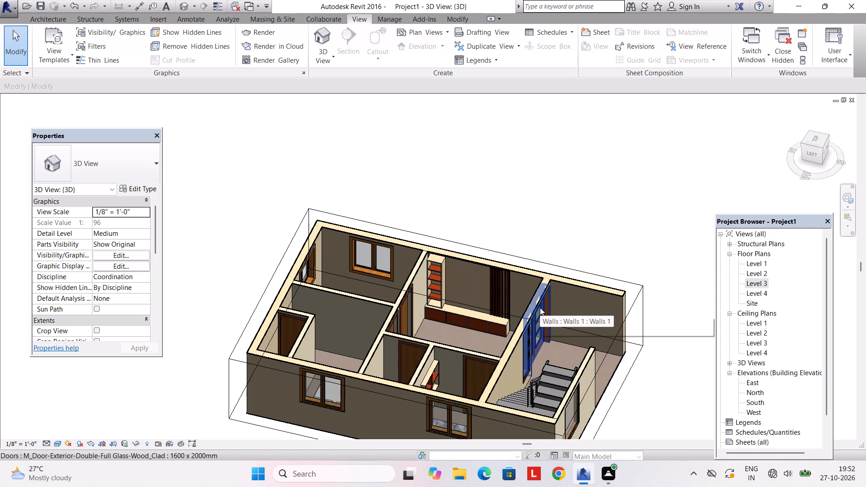
Orient the 3D view to a floor plan so that the entire building is shown.
{"action": "right_click", "coordinate": [815, 158]}
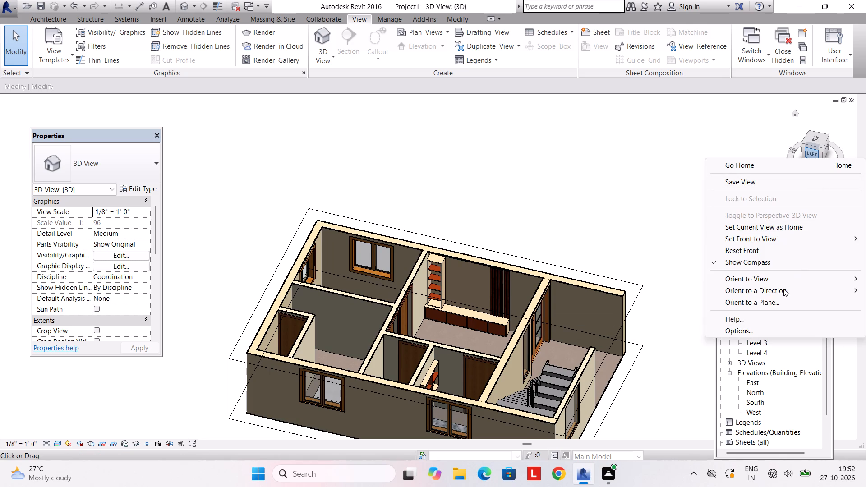
{"action": "left_click", "coordinate": [779, 277]}
{"action": "left_click", "coordinate": [705, 280]}
{"action": "left_click", "coordinate": [735, 277]}
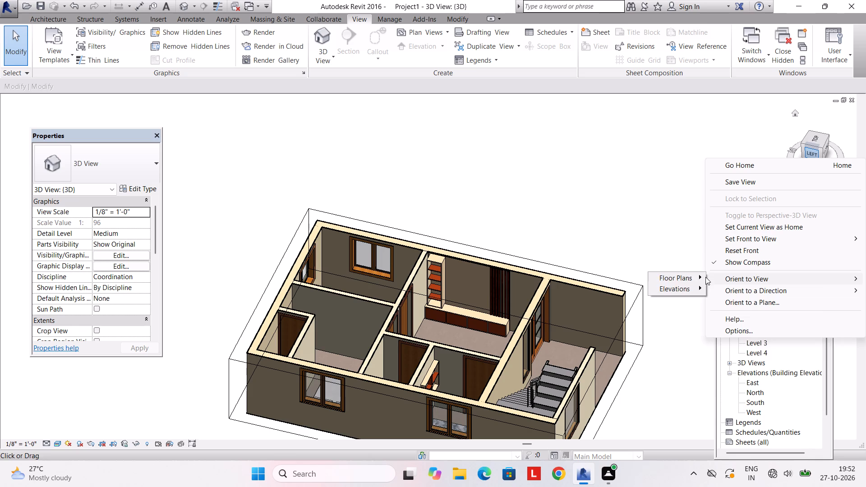
{"action": "left_click", "coordinate": [700, 276]}
{"action": "left_click", "coordinate": [757, 322]}
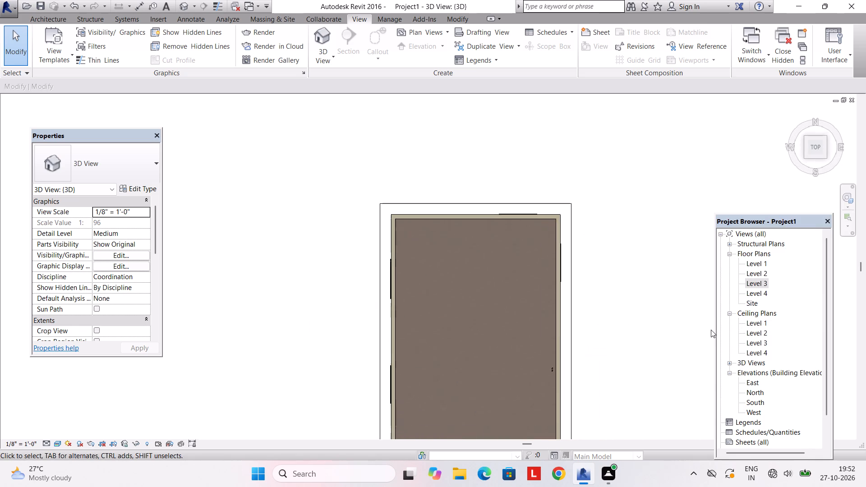
Inspect the exterior of the whole building in 3D, focusing on the front facade with its windows, doors and balconies.
{"action": "middle_click_drag", "start_coordinate": [673, 350], "coordinate": [622, 184], "text": "shift"}
{"action": "middle_click_drag", "start_coordinate": [576, 248], "coordinate": [616, 156], "text": "shift"}
{"action": "scroll", "coordinate": [615, 158], "scroll_direction": "up", "scroll_amount": 1, "text": "shift"}
{"action": "scroll", "coordinate": [579, 196], "scroll_direction": "down", "scroll_amount": 3}
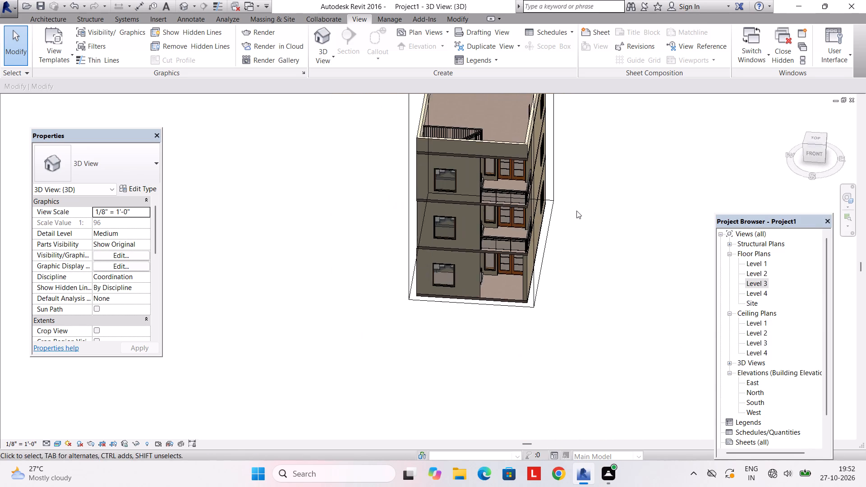
{"action": "middle_click_drag", "start_coordinate": [550, 264], "coordinate": [523, 121], "text": "shift"}
{"action": "middle_click_drag", "start_coordinate": [530, 148], "coordinate": [534, 294]}
{"action": "middle_click_drag", "start_coordinate": [467, 303], "coordinate": [519, 263], "text": "shift"}
{"action": "scroll", "coordinate": [503, 266], "scroll_direction": "up", "scroll_amount": 4}
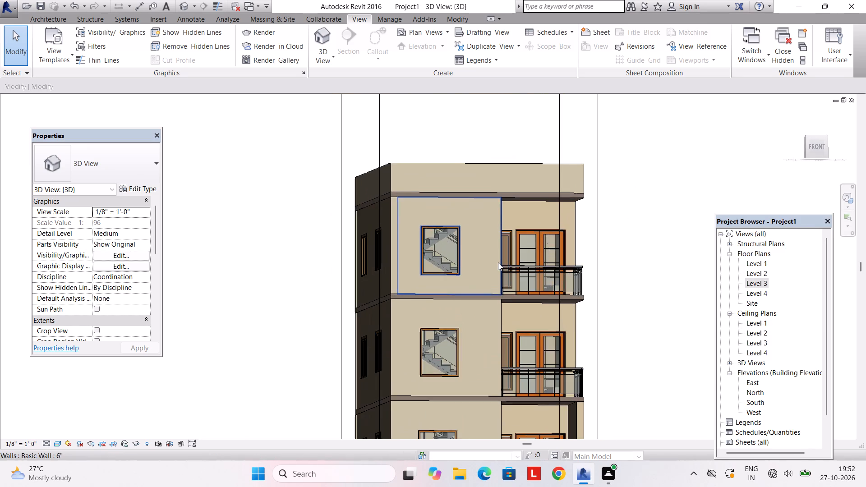
{"action": "middle_click_drag", "start_coordinate": [498, 262], "coordinate": [479, 262], "text": "shift"}
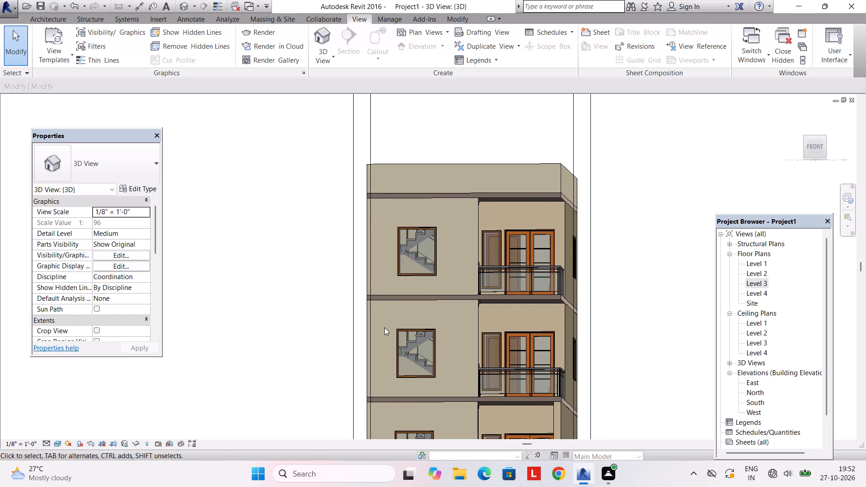
{"action": "middle_click_drag", "start_coordinate": [395, 385], "coordinate": [430, 284]}
{"action": "scroll", "coordinate": [430, 284], "scroll_direction": "down", "scroll_amount": 1}
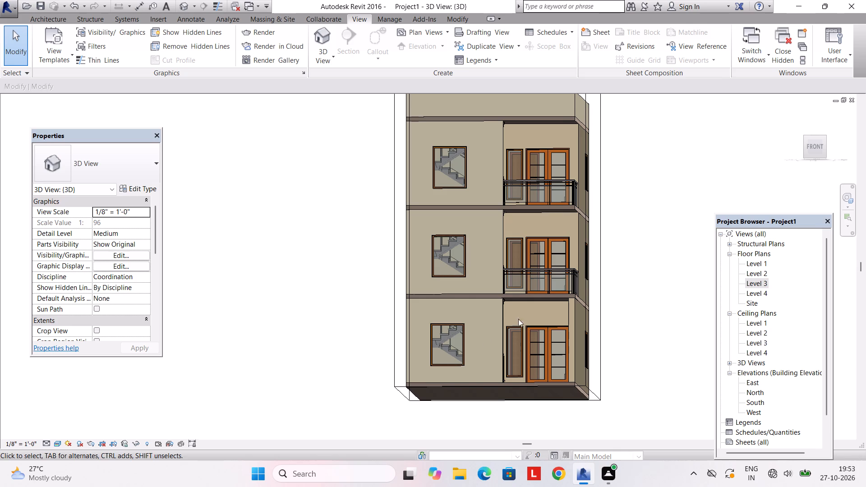
{"action": "scroll", "coordinate": [577, 243], "scroll_direction": "down", "scroll_amount": 3}
{"action": "middle_click_drag", "start_coordinate": [562, 267], "coordinate": [562, 300], "text": "shift"}
{"action": "scroll", "coordinate": [564, 286], "scroll_direction": "up", "scroll_amount": 4}
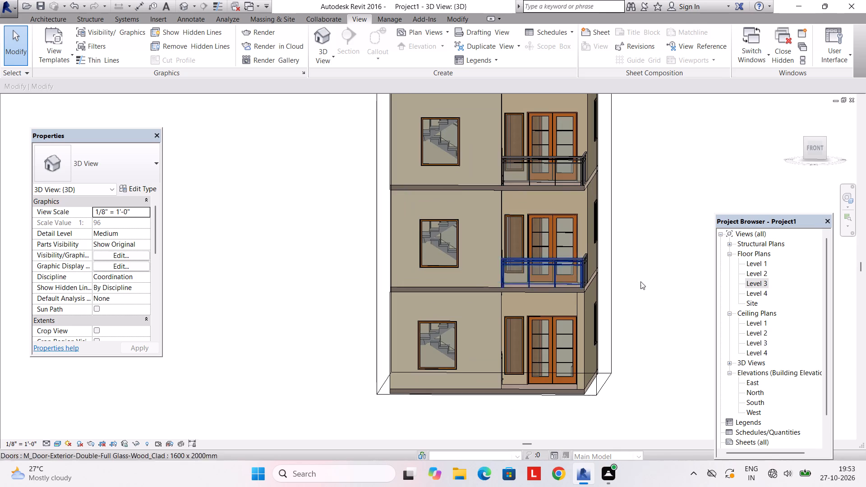
Open the Level 1 floor plan and set the Microsoft Print to PDF output to portrait A4 paper.
{"action": "double_click", "coordinate": [760, 261]}
{"action": "scroll", "coordinate": [548, 255], "scroll_direction": "down", "scroll_amount": 6}
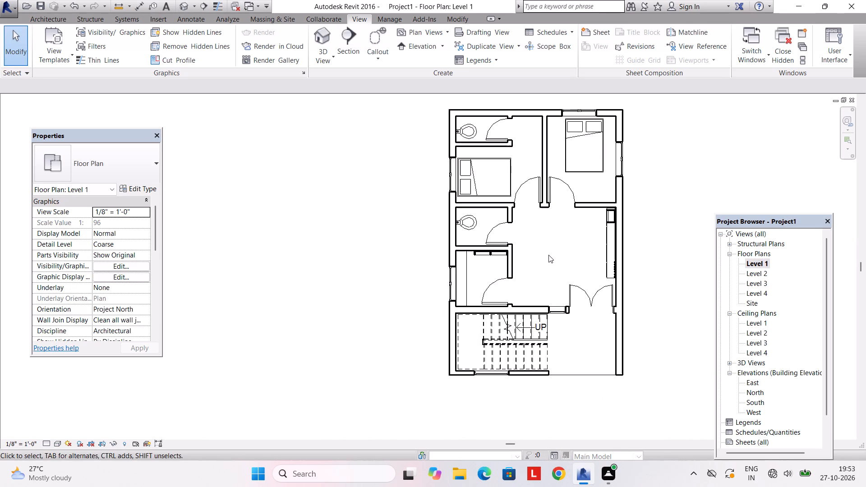
{"action": "middle_click_drag", "start_coordinate": [548, 255], "coordinate": [521, 261]}
{"action": "key", "text": "ctrl+p"}
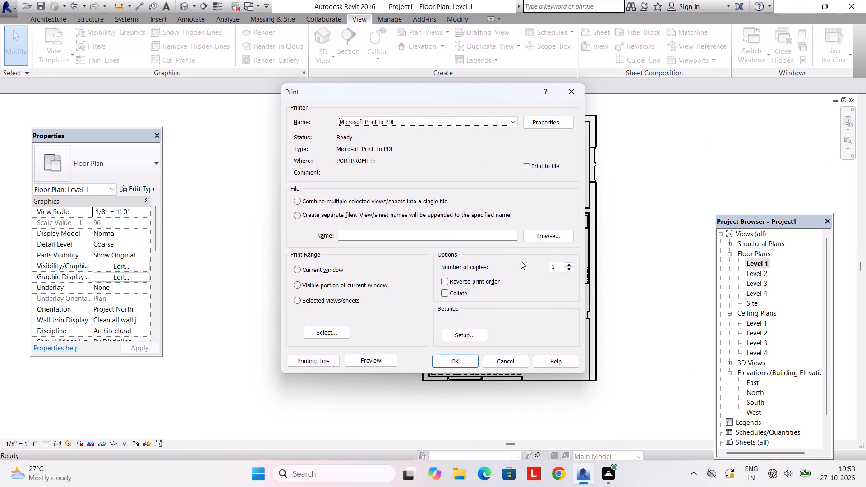
{"action": "left_click", "coordinate": [549, 119]}
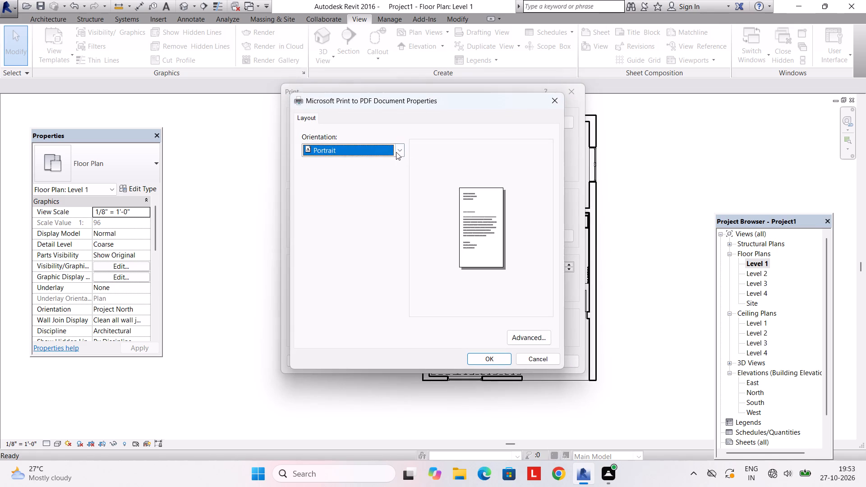
{"action": "left_click", "coordinate": [397, 148]}
{"action": "left_click", "coordinate": [386, 172]}
{"action": "left_click", "coordinate": [522, 334]}
{"action": "left_click", "coordinate": [470, 142]}
{"action": "scroll", "coordinate": [454, 217], "scroll_direction": "up", "scroll_amount": 6}
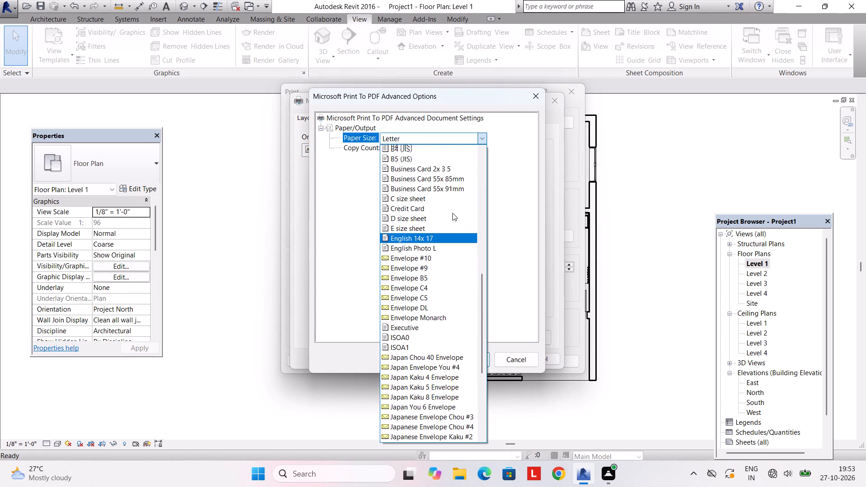
{"action": "scroll", "coordinate": [452, 213], "scroll_direction": "up", "scroll_amount": 3}
{"action": "left_click", "coordinate": [424, 154]}
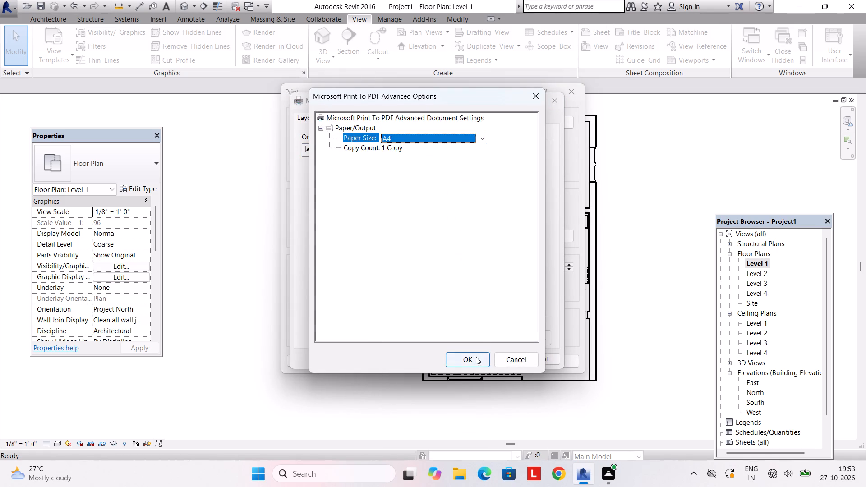
{"action": "left_click", "coordinate": [476, 357]}
{"action": "left_click", "coordinate": [479, 359]}
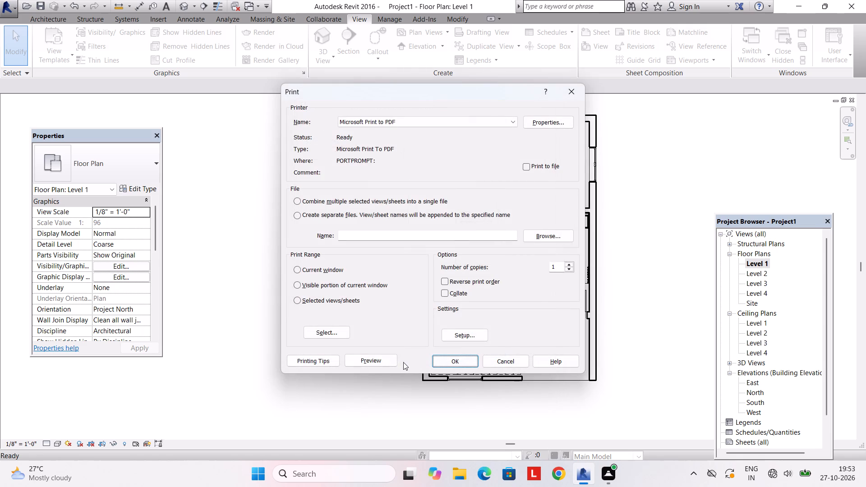
Print the current window of the Level 1 plan to a PDF named "2bhk yb".
{"action": "left_click", "coordinate": [317, 271]}
{"action": "left_click", "coordinate": [456, 360]}
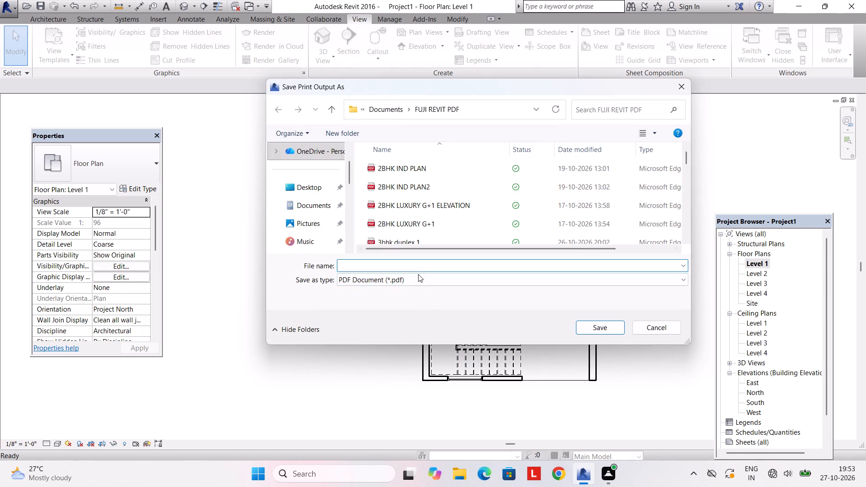
{"action": "left_click", "coordinate": [419, 264]}
{"action": "type", "text": "2bhk yb"}
{"action": "key", "text": "Return"}
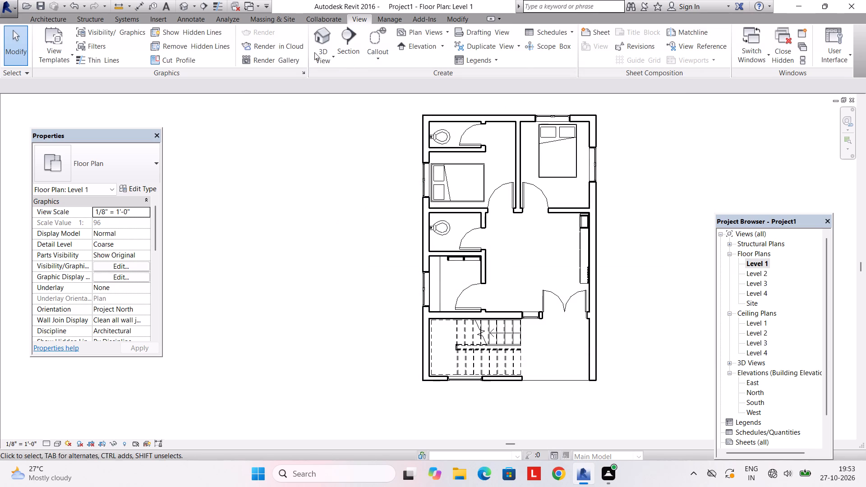
Draw a building section running lengthwise through the Level 1 plan, past both end walls and facing the living-room wall unit.
{"action": "left_click", "coordinate": [336, 59]}
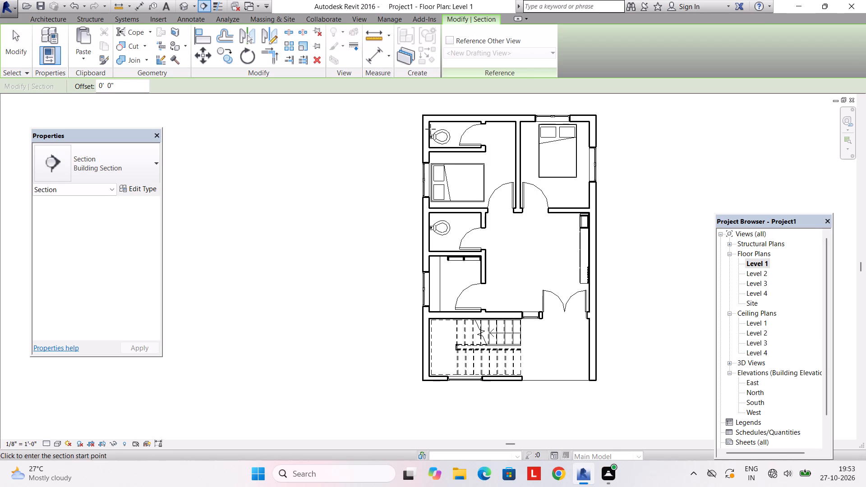
{"action": "middle_click_drag", "start_coordinate": [434, 174], "coordinate": [382, 178]}
{"action": "scroll", "coordinate": [399, 185], "scroll_direction": "down", "scroll_amount": 4}
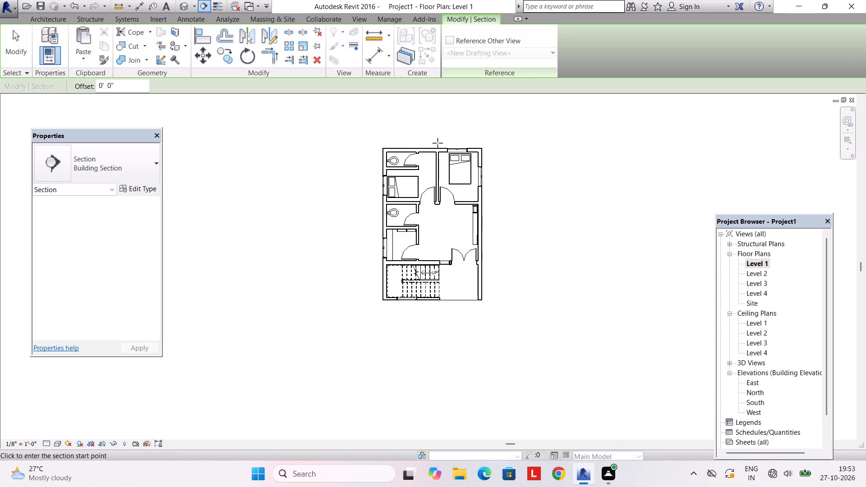
{"action": "left_click", "coordinate": [444, 125]}
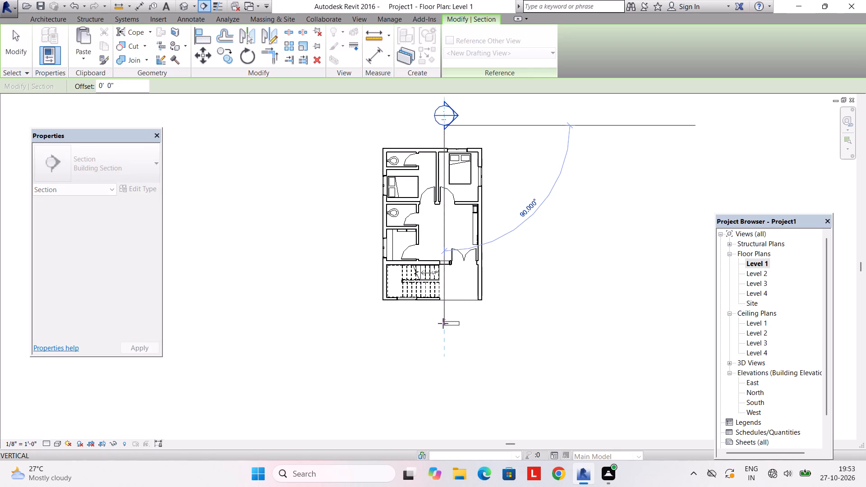
{"action": "left_click", "coordinate": [441, 345]}
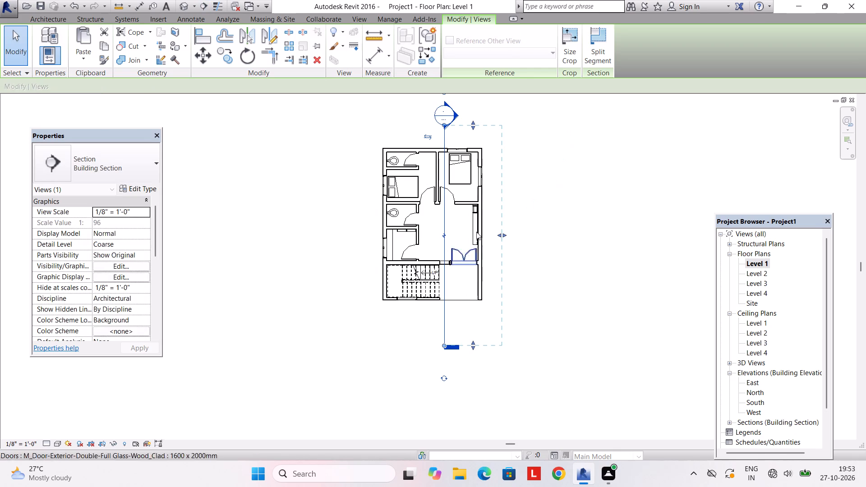
Open the new building section view and switch its visual style from line drawing to coloured surfaces.
{"action": "double_click", "coordinate": [757, 422]}
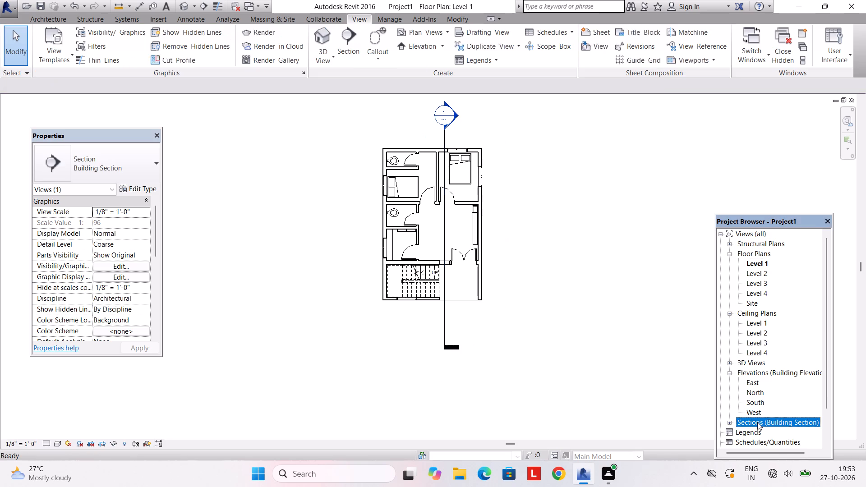
{"action": "double_click", "coordinate": [757, 432]}
{"action": "scroll", "coordinate": [496, 324], "scroll_direction": "down", "scroll_amount": 1}
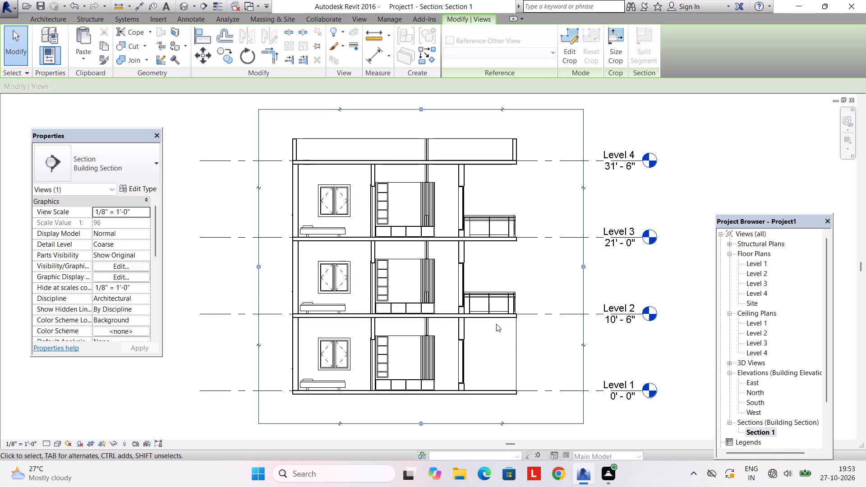
{"action": "scroll", "coordinate": [496, 324], "scroll_direction": "up", "scroll_amount": 2}
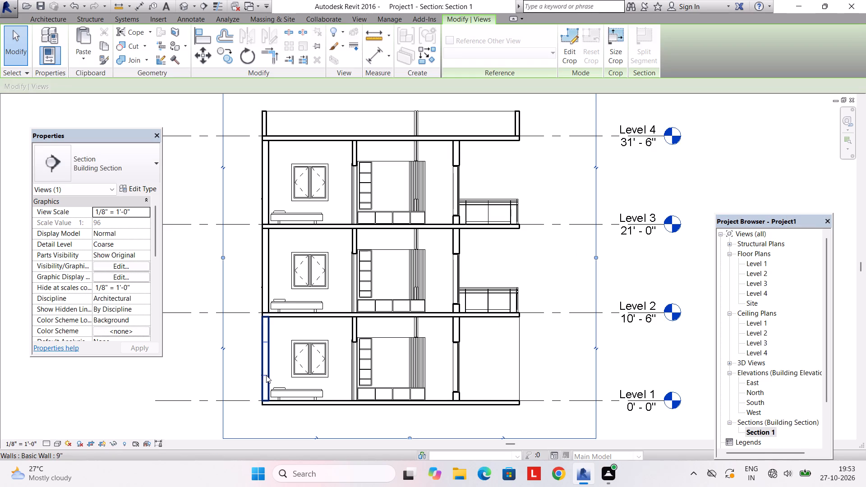
{"action": "left_click", "coordinate": [55, 443]}
{"action": "left_click", "coordinate": [68, 422]}
Edit the Level 1 wall unit in place, delete the two extrusions projecting above its slats through the floor, and finish the model.
{"action": "scroll", "coordinate": [365, 325], "scroll_direction": "up", "scroll_amount": 2}
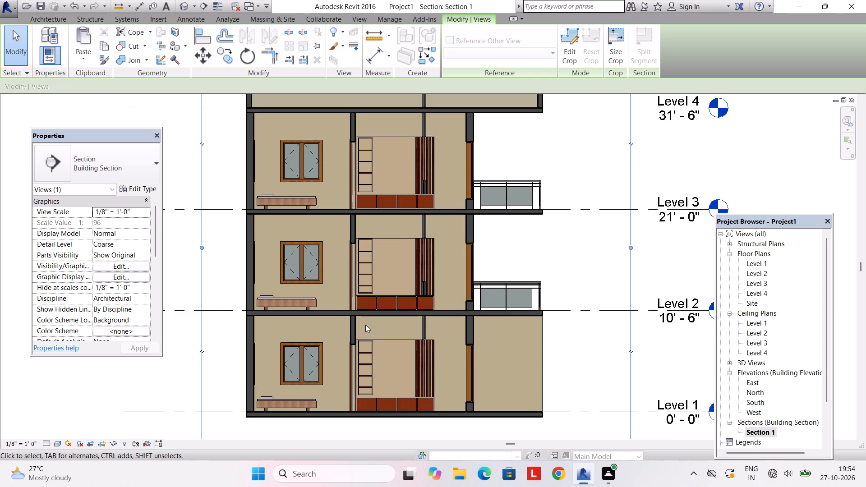
{"action": "scroll", "coordinate": [397, 325], "scroll_direction": "up", "scroll_amount": 2}
{"action": "scroll", "coordinate": [410, 325], "scroll_direction": "down", "scroll_amount": 2}
{"action": "middle_click_drag", "start_coordinate": [437, 327], "coordinate": [441, 327]}
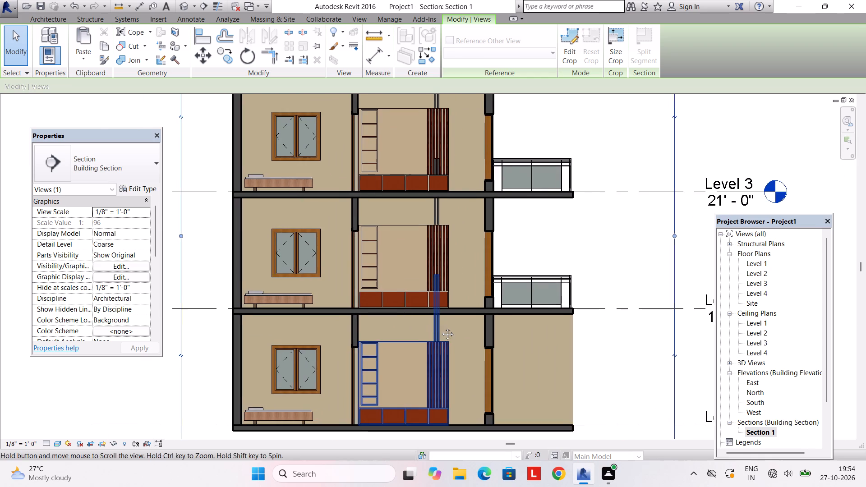
{"action": "middle_click_drag", "start_coordinate": [441, 327], "coordinate": [449, 328]}
{"action": "scroll", "coordinate": [448, 315], "scroll_direction": "up", "scroll_amount": 7}
{"action": "scroll", "coordinate": [468, 335], "scroll_direction": "down", "scroll_amount": 5}
{"action": "left_click", "coordinate": [449, 379]}
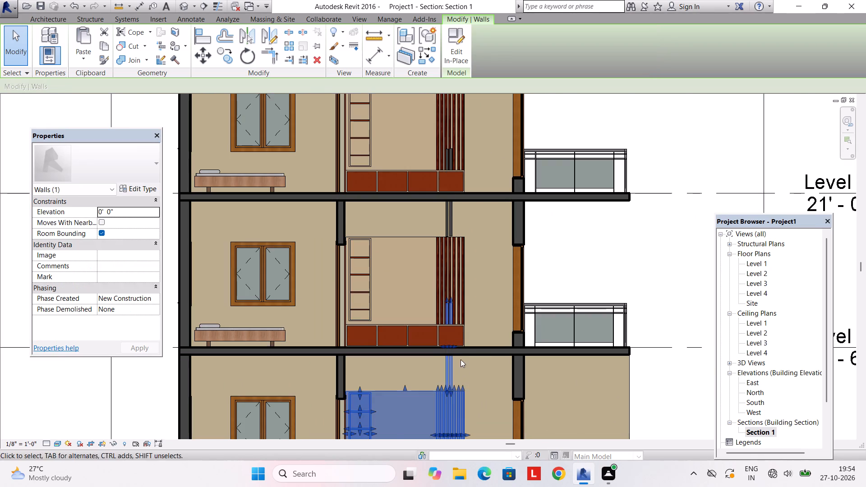
{"action": "scroll", "coordinate": [461, 358], "scroll_direction": "down", "scroll_amount": 3}
{"action": "left_click", "coordinate": [459, 57]}
{"action": "scroll", "coordinate": [460, 380], "scroll_direction": "up", "scroll_amount": 1}
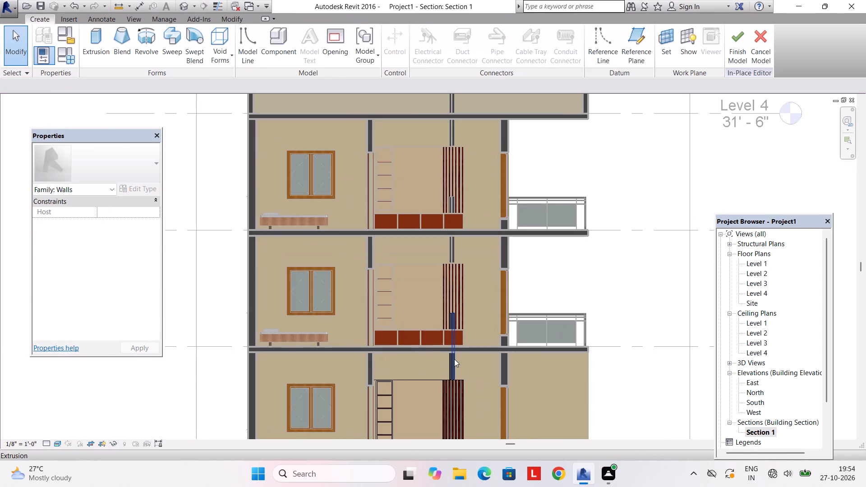
{"action": "left_click", "coordinate": [453, 363]}
{"action": "key", "text": "Delete"}
{"action": "left_click", "coordinate": [453, 367]}
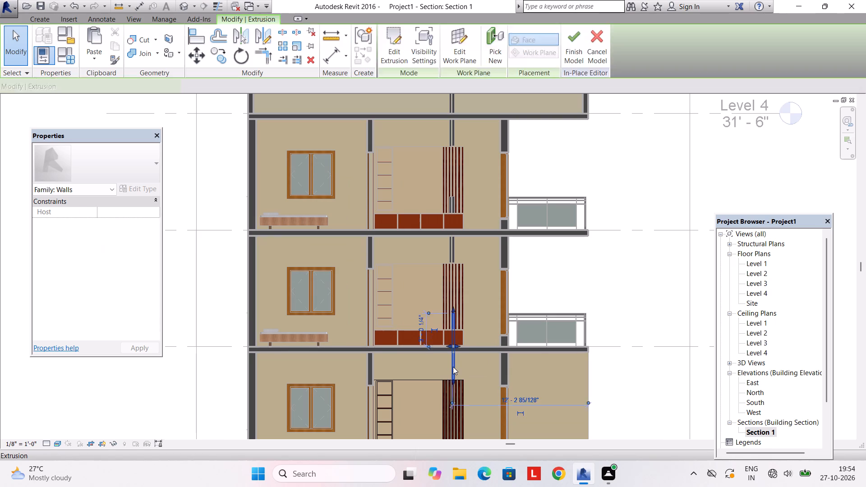
{"action": "key", "text": "Delete"}
{"action": "scroll", "coordinate": [454, 366], "scroll_direction": "down", "scroll_amount": 2}
{"action": "scroll", "coordinate": [447, 282], "scroll_direction": "up", "scroll_amount": 3}
{"action": "left_click", "coordinate": [455, 269]}
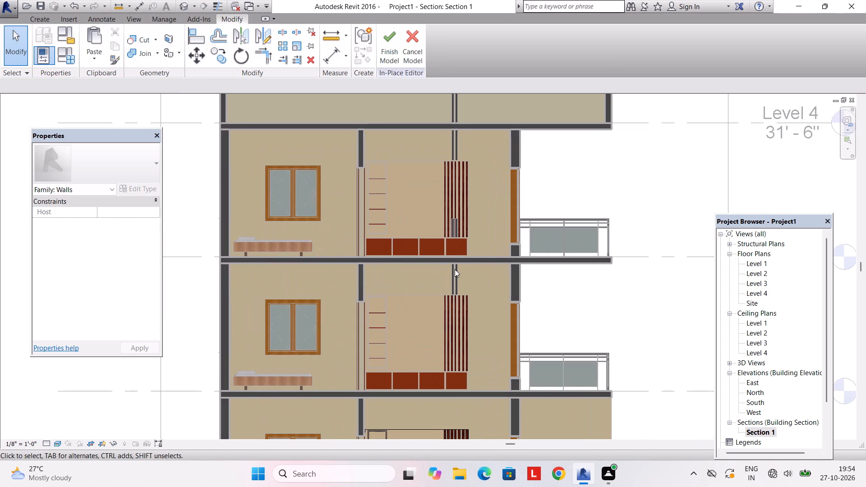
{"action": "left_click", "coordinate": [456, 273]}
{"action": "scroll", "coordinate": [456, 273], "scroll_direction": "up", "scroll_amount": 2}
{"action": "left_click", "coordinate": [389, 59]}
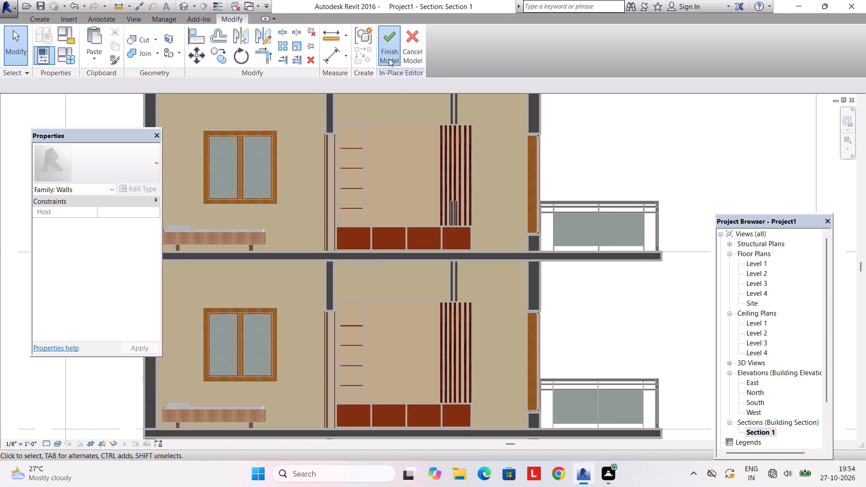
Edit the Level 2 wall unit in place, delete the two extrusions projecting above its slats, and finish the model.
{"action": "left_click", "coordinate": [457, 277]}
{"action": "left_click", "coordinate": [452, 58]}
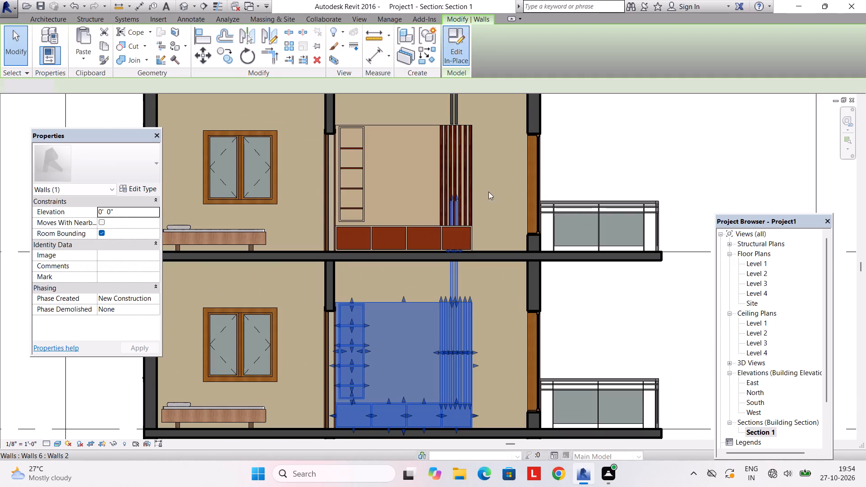
{"action": "left_click", "coordinate": [461, 286]}
{"action": "key", "text": "Delete"}
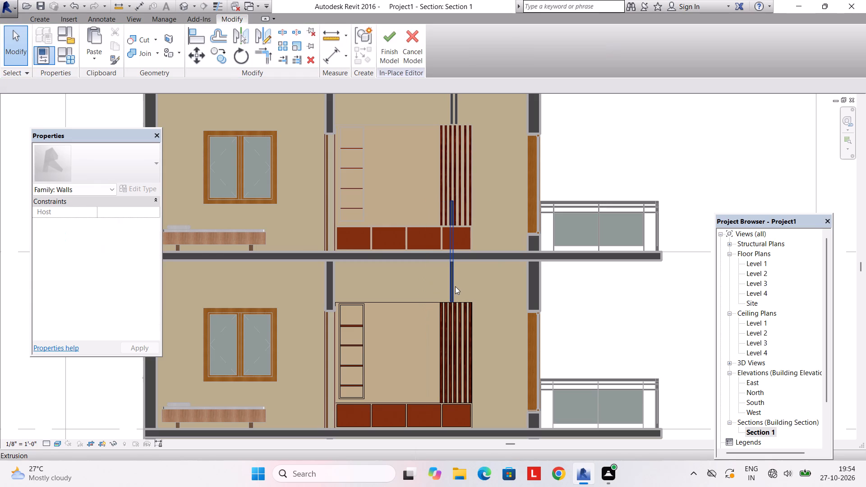
{"action": "left_click", "coordinate": [452, 285]}
{"action": "key", "text": "Delete"}
{"action": "scroll", "coordinate": [438, 282], "scroll_direction": "down", "scroll_amount": 4}
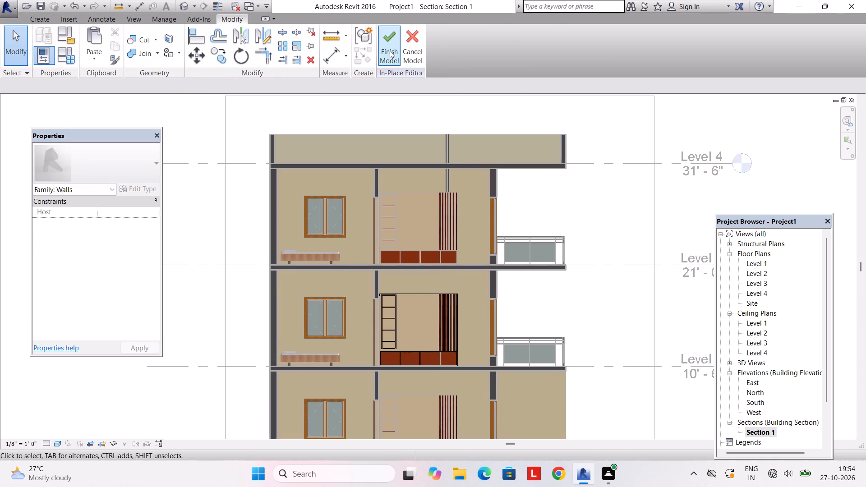
{"action": "left_click", "coordinate": [388, 51]}
Edit the Level 3 wall unit in place, delete the two extrusions projecting above its slats into Level 4, and finish the model.
{"action": "left_click", "coordinate": [440, 194]}
{"action": "left_click", "coordinate": [460, 59]}
{"action": "scroll", "coordinate": [470, 188], "scroll_direction": "up", "scroll_amount": 2}
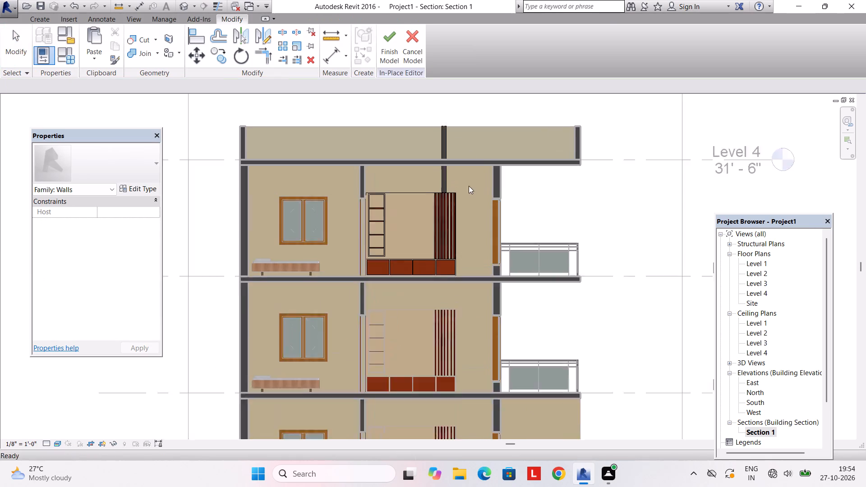
{"action": "scroll", "coordinate": [469, 186], "scroll_direction": "up", "scroll_amount": 1}
{"action": "left_click", "coordinate": [439, 178]}
{"action": "key", "text": "Delete"}
{"action": "left_click", "coordinate": [439, 180]}
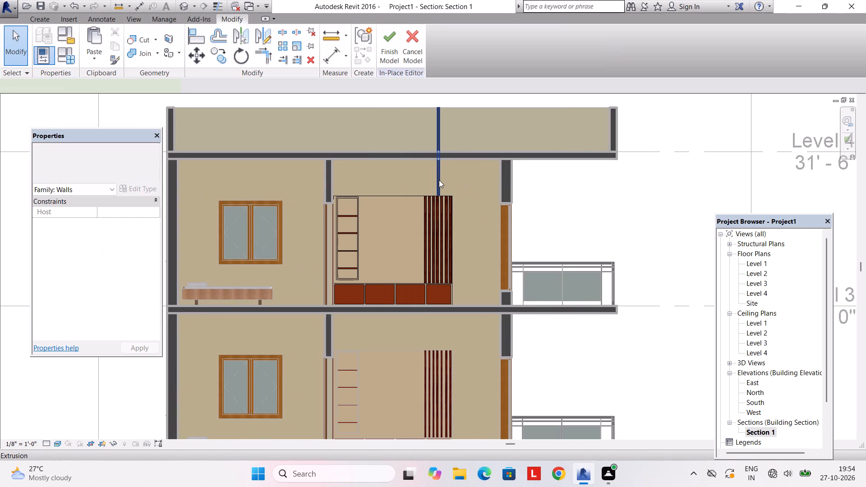
{"action": "key", "text": "Delete"}
{"action": "scroll", "coordinate": [439, 180], "scroll_direction": "down", "scroll_amount": 4}
{"action": "left_click", "coordinate": [388, 57]}
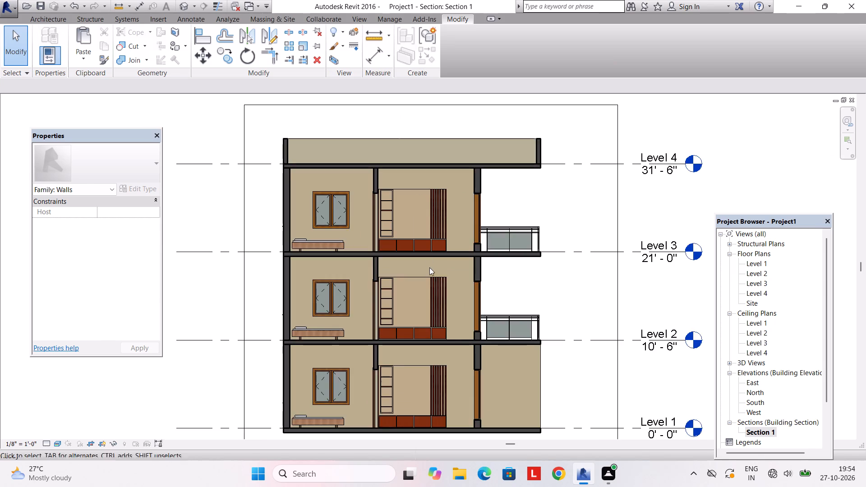
Print the current building section view with Microsoft Print to PDF and save the file as 2bhk yb2.
{"action": "scroll", "coordinate": [429, 268], "scroll_direction": "down", "scroll_amount": 2}
{"action": "scroll", "coordinate": [427, 329], "scroll_direction": "up", "scroll_amount": 3}
{"action": "middle_click_drag", "start_coordinate": [427, 329], "coordinate": [442, 302]}
{"action": "middle_click_drag", "start_coordinate": [438, 299], "coordinate": [442, 308]}
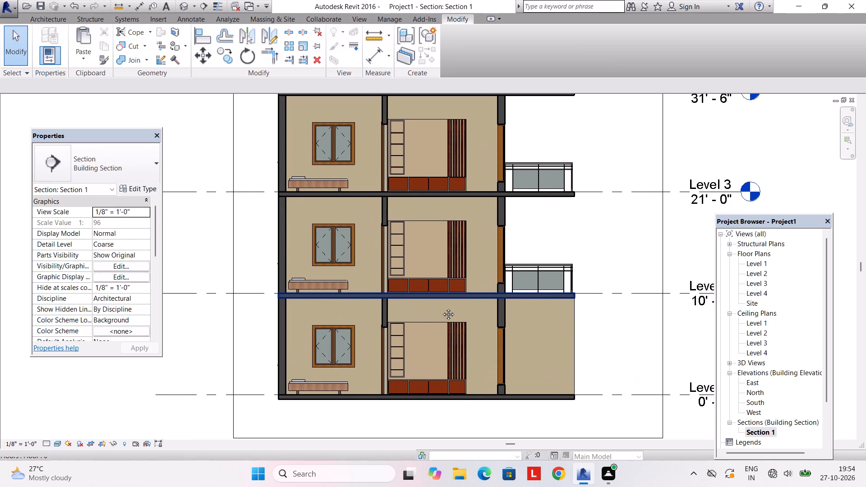
{"action": "middle_click_drag", "start_coordinate": [442, 308], "coordinate": [448, 329]}
{"action": "scroll", "coordinate": [448, 327], "scroll_direction": "down", "scroll_amount": 1}
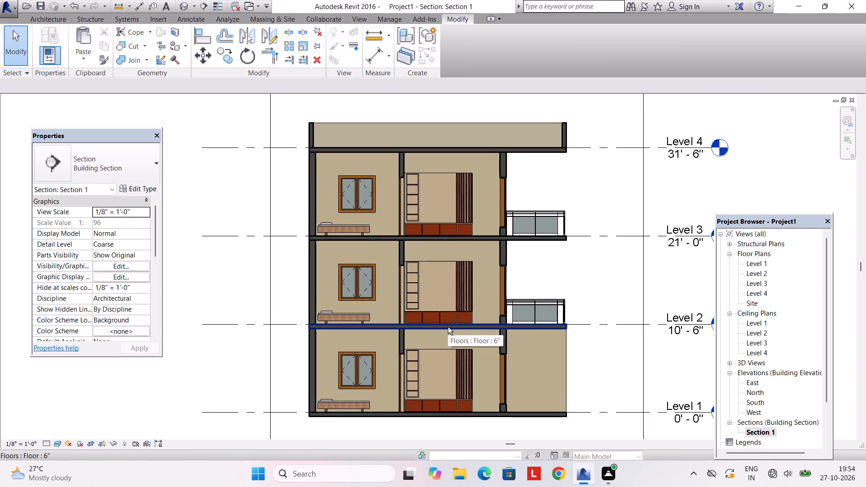
{"action": "key", "text": "ctrl+p"}
{"action": "left_click", "coordinate": [315, 272]}
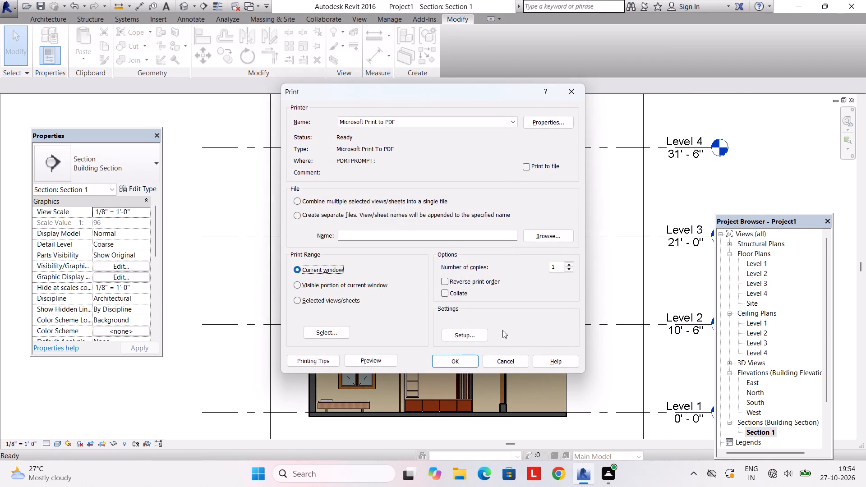
{"action": "left_click", "coordinate": [463, 359]}
{"action": "left_click", "coordinate": [500, 261]}
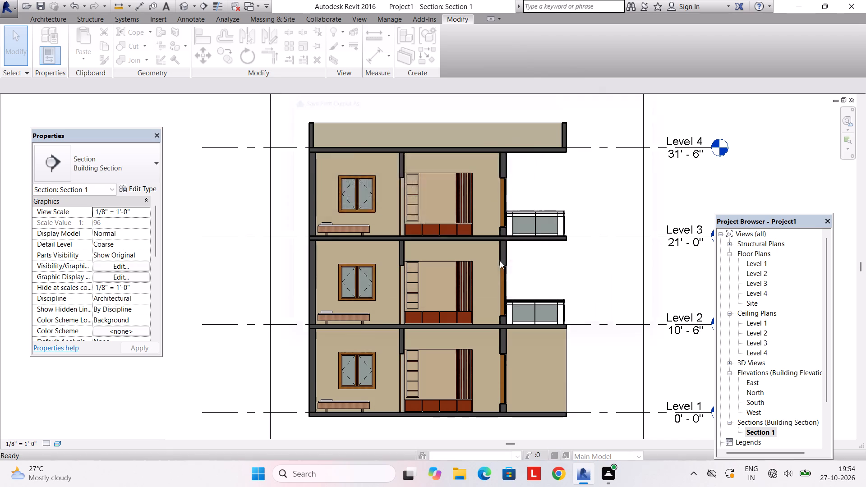
{"action": "type", "text": "2bhk"}
{"action": "key", "text": "space"}
{"action": "type", "text": "yb"}
{"action": "key", "text": "2"}
{"action": "key", "text": "Return"}
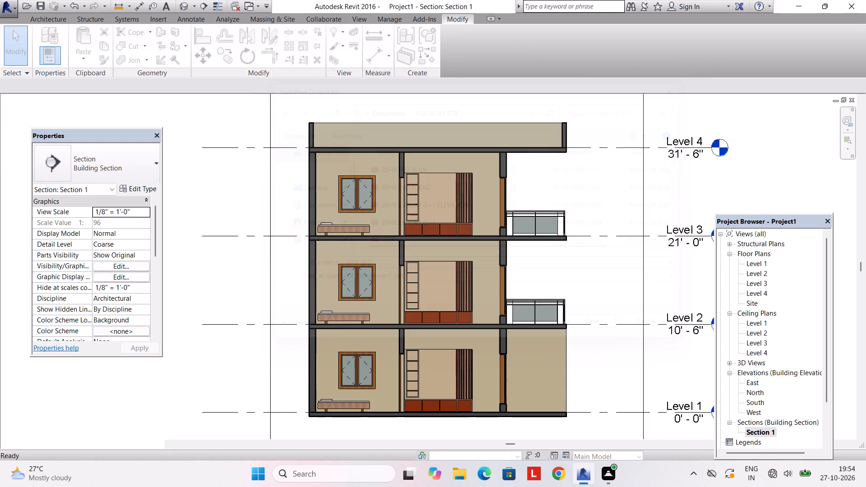
Open the default 3D view and examine the building's front facade.
{"action": "scroll", "coordinate": [481, 268], "scroll_direction": "down", "scroll_amount": 3}
{"action": "scroll", "coordinate": [551, 273], "scroll_direction": "up", "scroll_amount": 2}
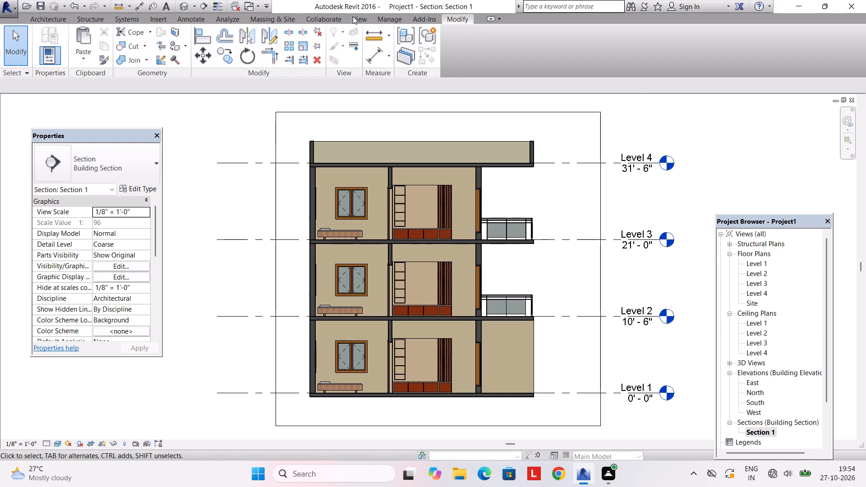
{"action": "left_click", "coordinate": [353, 16]}
{"action": "left_click", "coordinate": [322, 30]}
{"action": "scroll", "coordinate": [500, 256], "scroll_direction": "down", "scroll_amount": 5}
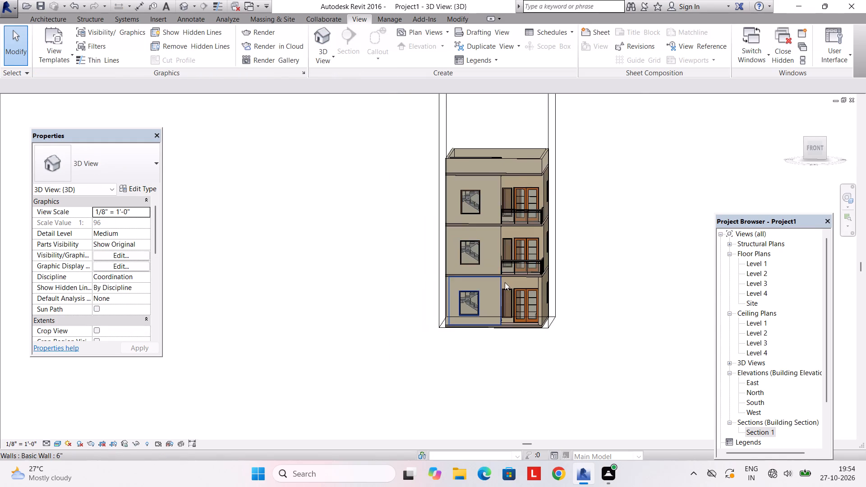
{"action": "scroll", "coordinate": [505, 282], "scroll_direction": "up", "scroll_amount": 1}
{"action": "middle_click_drag", "start_coordinate": [505, 282], "coordinate": [504, 234]}
{"action": "scroll", "coordinate": [504, 234], "scroll_direction": "up", "scroll_amount": 3}
{"action": "middle_click_drag", "start_coordinate": [506, 240], "coordinate": [510, 278], "text": "shift"}
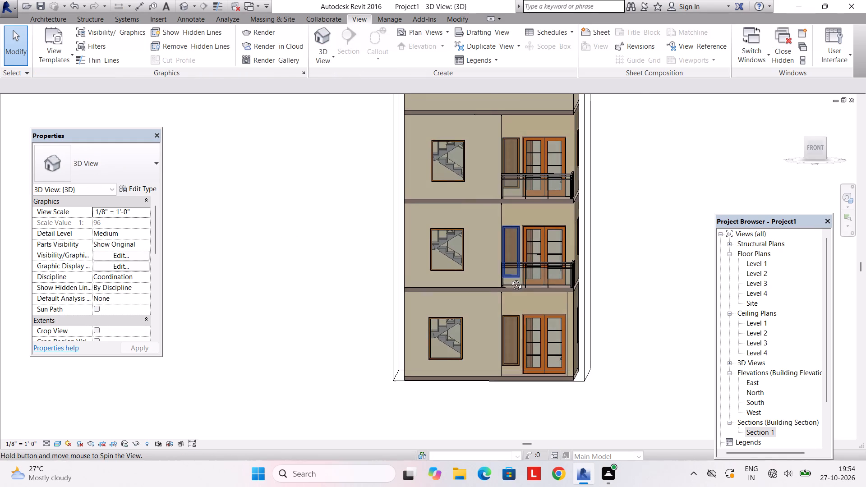
{"action": "middle_click_drag", "start_coordinate": [510, 278], "coordinate": [509, 278], "text": "shift"}
{"action": "scroll", "coordinate": [510, 278], "scroll_direction": "down", "scroll_amount": 2}
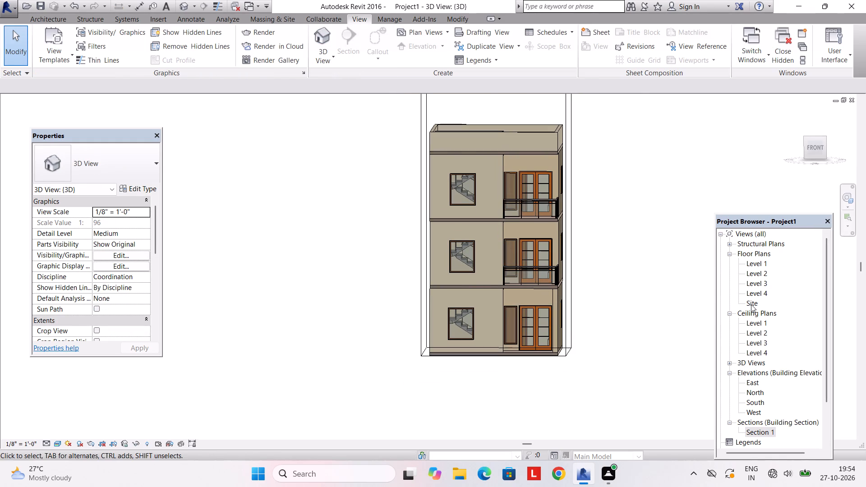
Open the Site floor plan and place a perspective camera just in front of the building, aimed straight through it towards the rear.
{"action": "triple_click", "coordinate": [751, 304]}
{"action": "left_click", "coordinate": [323, 61]}
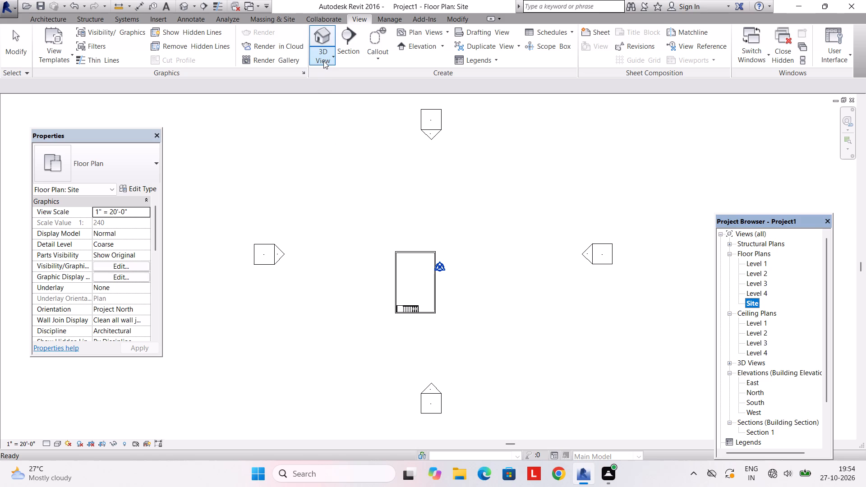
{"action": "left_click", "coordinate": [327, 61]}
{"action": "left_click", "coordinate": [317, 52]}
{"action": "key", "text": "Escape"}
{"action": "key", "text": "Escape"}
{"action": "double_click", "coordinate": [757, 303]}
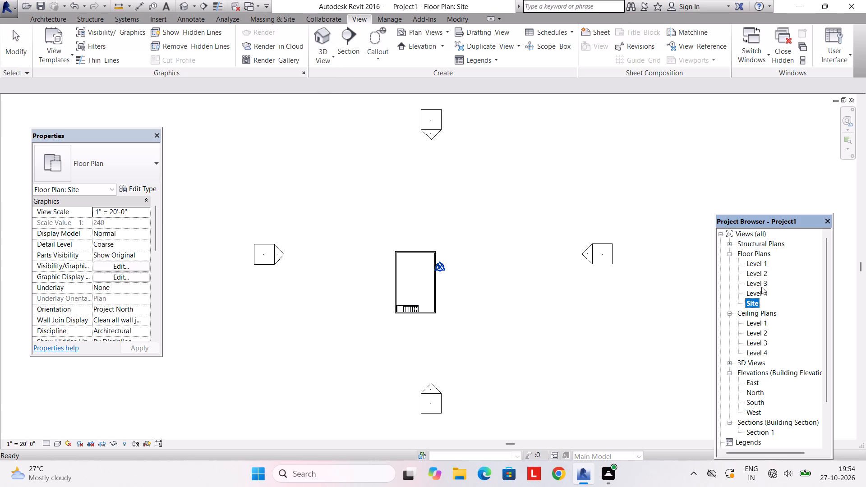
{"action": "left_click", "coordinate": [754, 299]}
{"action": "left_click", "coordinate": [324, 61]}
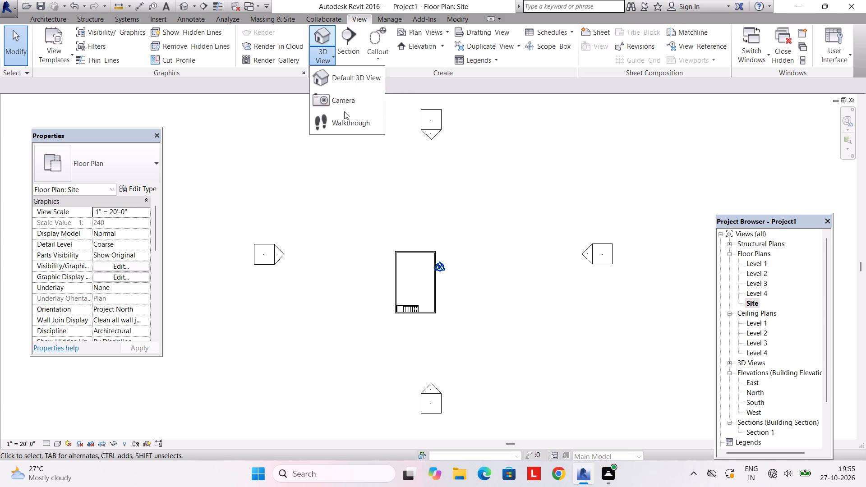
{"action": "left_click", "coordinate": [344, 97]}
{"action": "left_click_drag", "start_coordinate": [413, 344], "coordinate": [413, 338]}
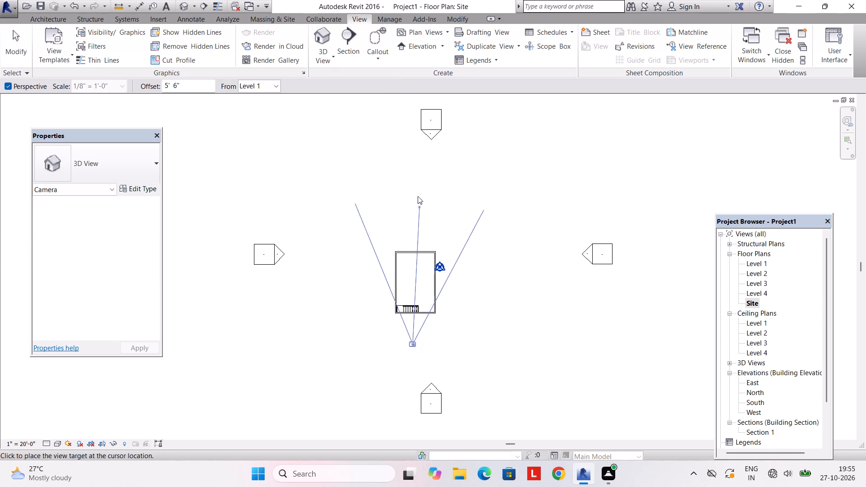
{"action": "left_click", "coordinate": [414, 158]}
{"action": "scroll", "coordinate": [432, 238], "scroll_direction": "down", "scroll_amount": 9}
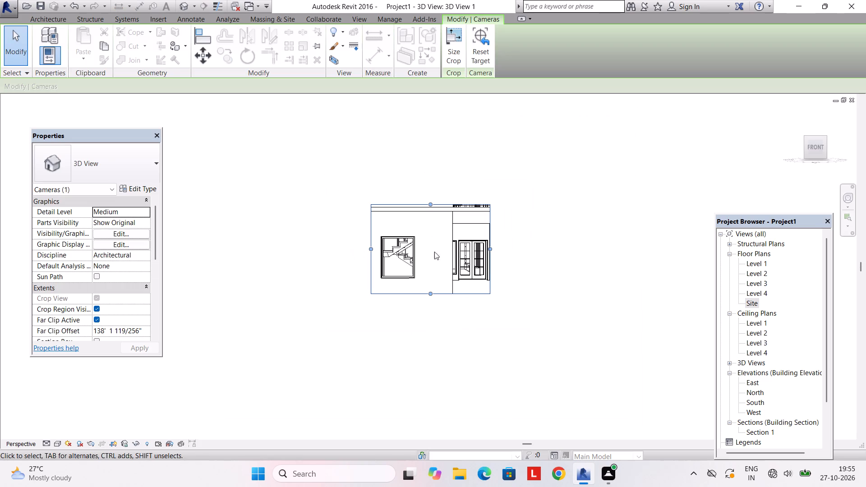
{"action": "key", "text": "Escape"}
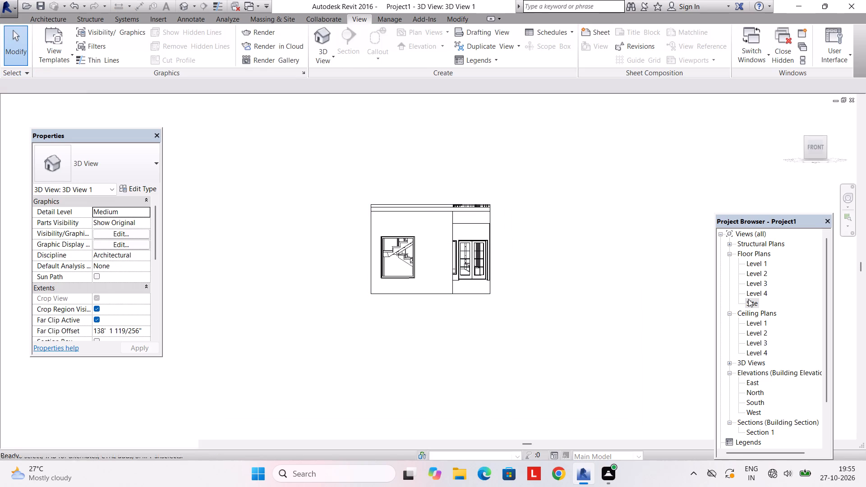
From the Site plan, place a second perspective camera farther from the front facade, with its target near the north elevation marker.
{"action": "double_click", "coordinate": [748, 299]}
{"action": "left_click", "coordinate": [322, 63]}
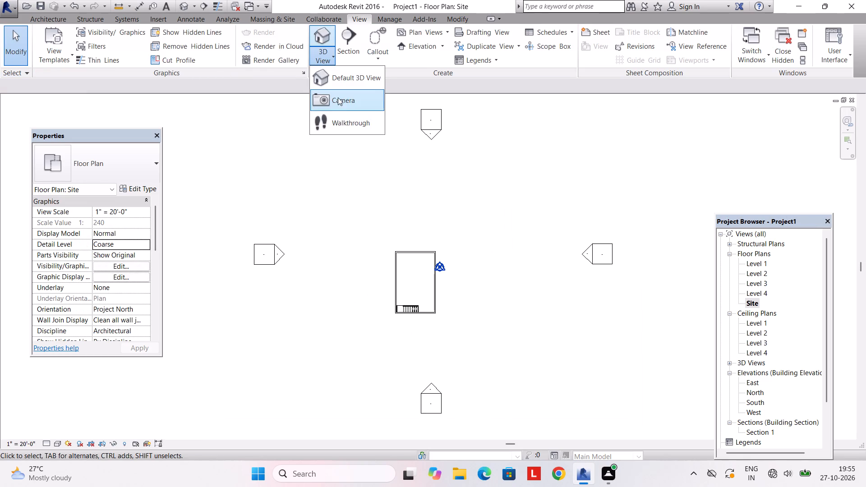
{"action": "left_click", "coordinate": [341, 104]}
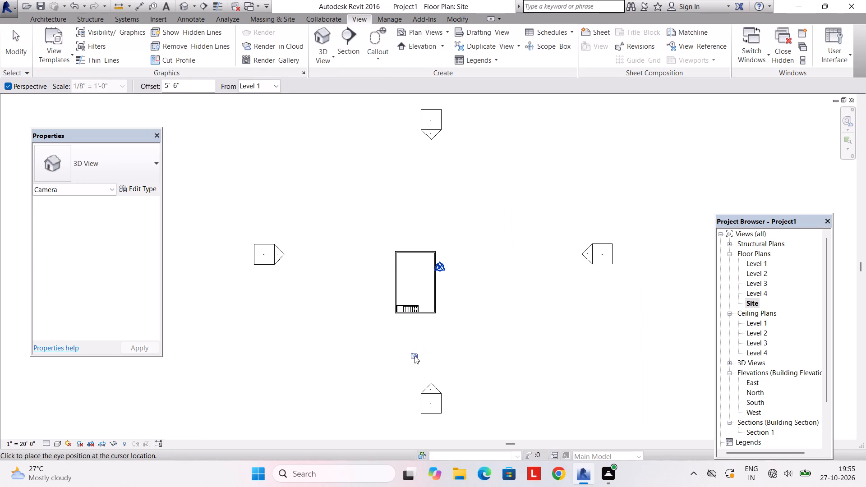
{"action": "left_click_drag", "start_coordinate": [417, 361], "coordinate": [417, 351]}
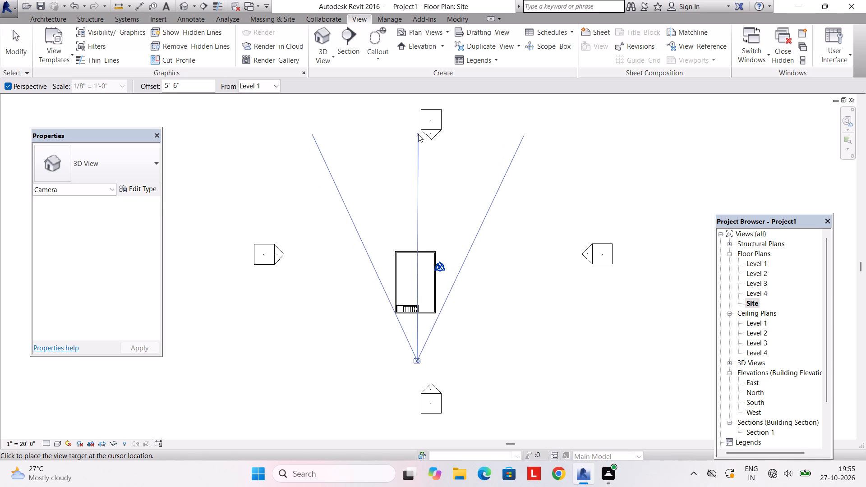
{"action": "left_click", "coordinate": [419, 133]}
Resize the new camera view's crop region on its top and both sides to frame the whole front facade up to the parapet.
{"action": "scroll", "coordinate": [436, 163], "scroll_direction": "down", "scroll_amount": 11}
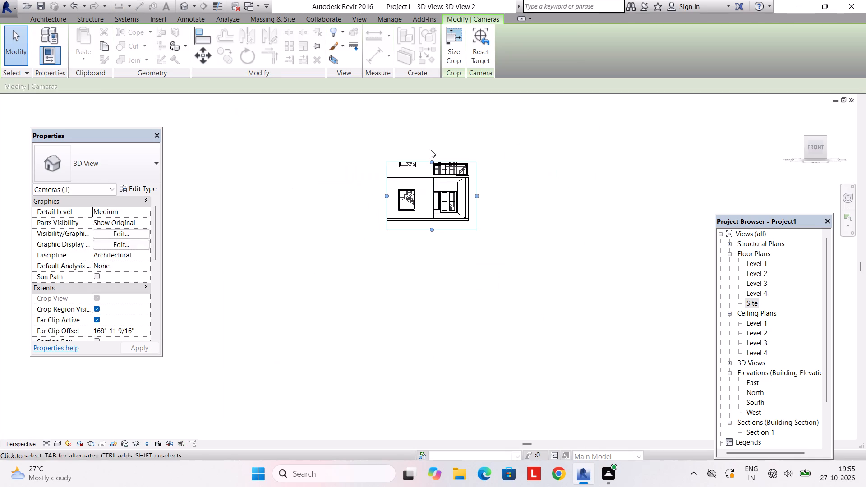
{"action": "left_click_drag", "start_coordinate": [430, 161], "coordinate": [423, 100]}
{"action": "scroll", "coordinate": [422, 141], "scroll_direction": "down", "scroll_amount": 2}
{"action": "middle_click_drag", "start_coordinate": [424, 148], "coordinate": [414, 219]}
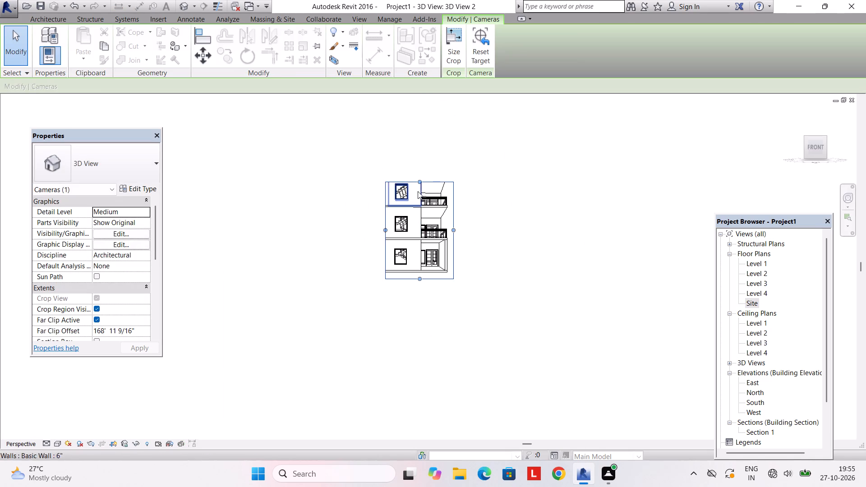
{"action": "left_click_drag", "start_coordinate": [420, 181], "coordinate": [419, 154]}
{"action": "left_click_drag", "start_coordinate": [385, 216], "coordinate": [352, 223]}
{"action": "left_click_drag", "start_coordinate": [453, 216], "coordinate": [477, 216]}
{"action": "scroll", "coordinate": [418, 228], "scroll_direction": "up", "scroll_amount": 2}
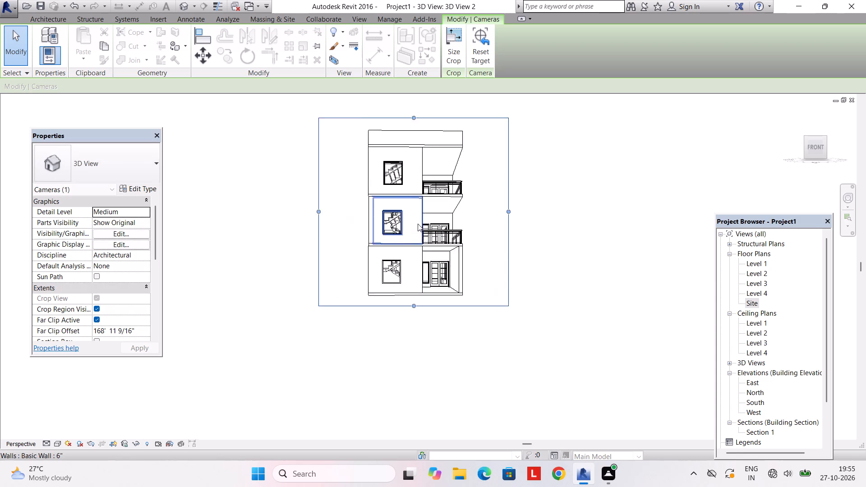
{"action": "scroll", "coordinate": [418, 224], "scroll_direction": "up", "scroll_amount": 4}
{"action": "left_click_drag", "start_coordinate": [264, 207], "coordinate": [332, 214]}
{"action": "left_click_drag", "start_coordinate": [560, 210], "coordinate": [522, 216]}
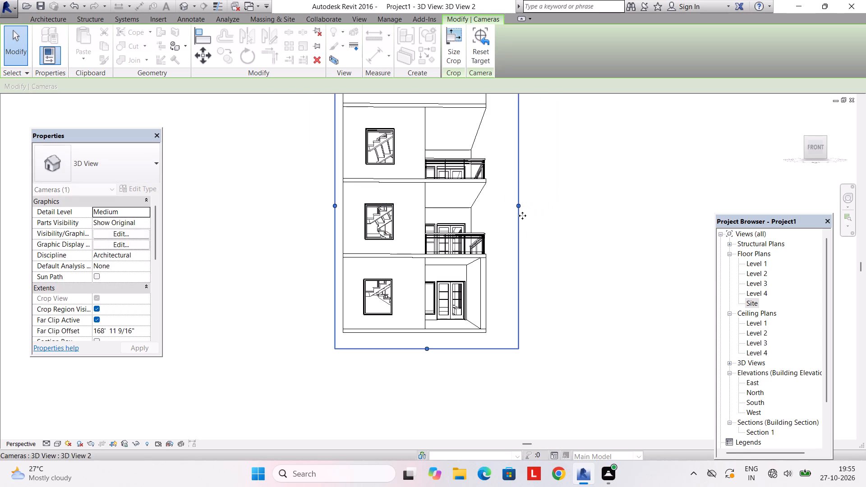
{"action": "scroll", "coordinate": [522, 216], "scroll_direction": "down", "scroll_amount": 3}
{"action": "middle_click_drag", "start_coordinate": [519, 216], "coordinate": [490, 242]}
{"action": "scroll", "coordinate": [484, 243], "scroll_direction": "up", "scroll_amount": 2}
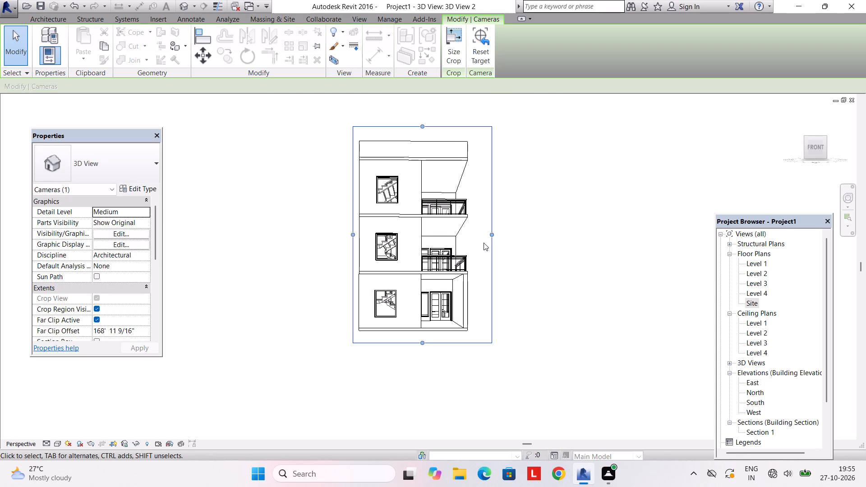
Return to the default 3D view and turn off its section box.
{"action": "double_click", "coordinate": [752, 304]}
{"action": "left_click", "coordinate": [355, 22]}
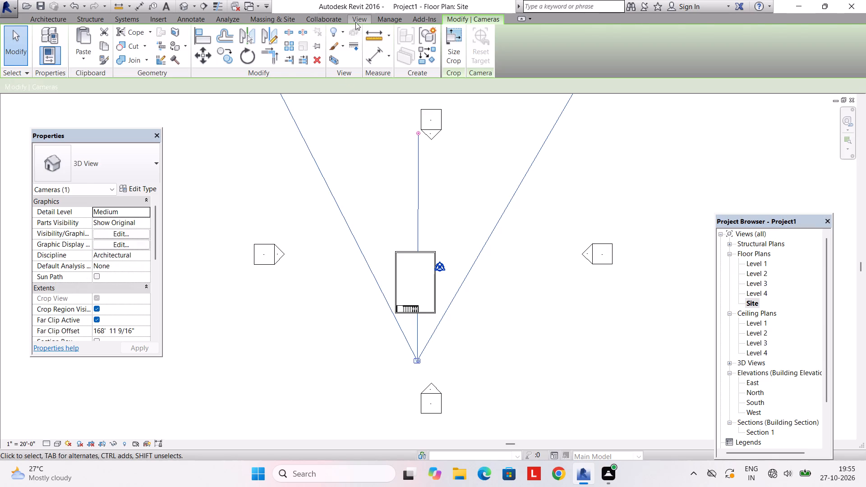
{"action": "left_click", "coordinate": [326, 33]}
{"action": "scroll", "coordinate": [489, 268], "scroll_direction": "up", "scroll_amount": 2}
{"action": "middle_click_drag", "start_coordinate": [491, 262], "coordinate": [514, 259], "text": "shift"}
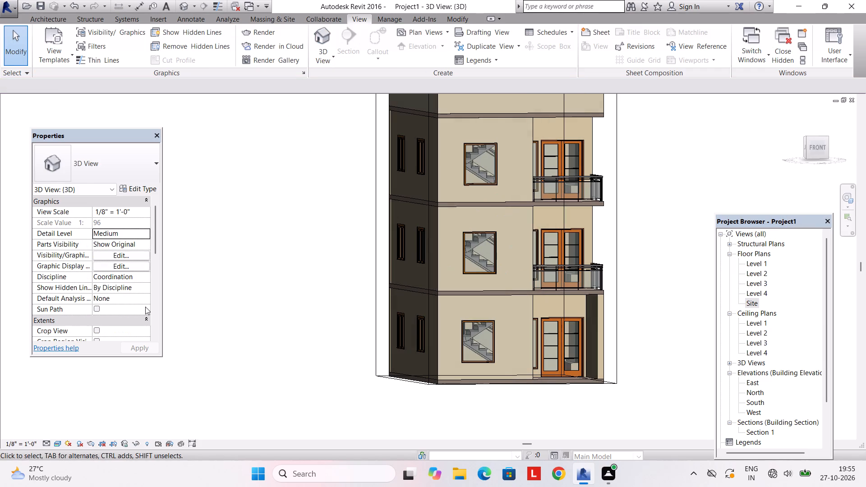
{"action": "scroll", "coordinate": [60, 308], "scroll_direction": "down", "scroll_amount": 3}
{"action": "left_click", "coordinate": [93, 296]}
{"action": "left_click", "coordinate": [93, 296]}
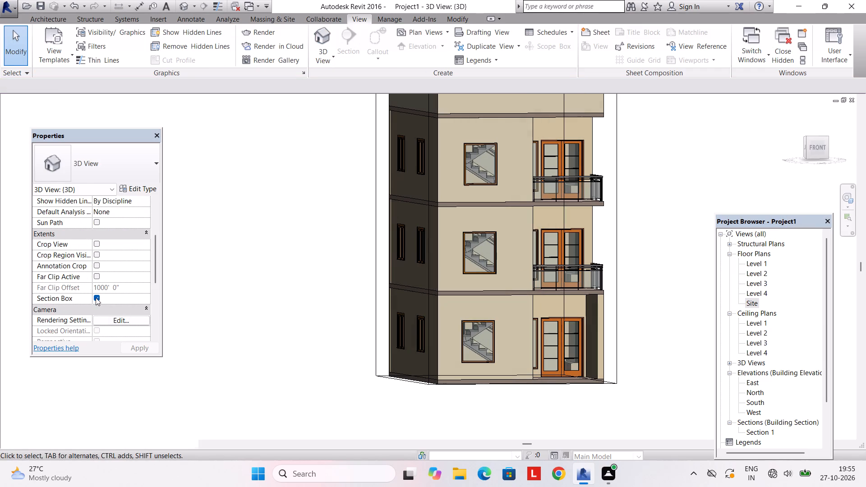
{"action": "left_click", "coordinate": [96, 298]}
Examine the building from the front, side and above, including its windows, balconies, roof terrace and stair.
{"action": "scroll", "coordinate": [280, 284], "scroll_direction": "down", "scroll_amount": 3}
{"action": "middle_click_drag", "start_coordinate": [318, 285], "coordinate": [295, 287], "text": "shift"}
{"action": "scroll", "coordinate": [381, 271], "scroll_direction": "up", "scroll_amount": 6}
{"action": "middle_click_drag", "start_coordinate": [386, 265], "coordinate": [356, 319]}
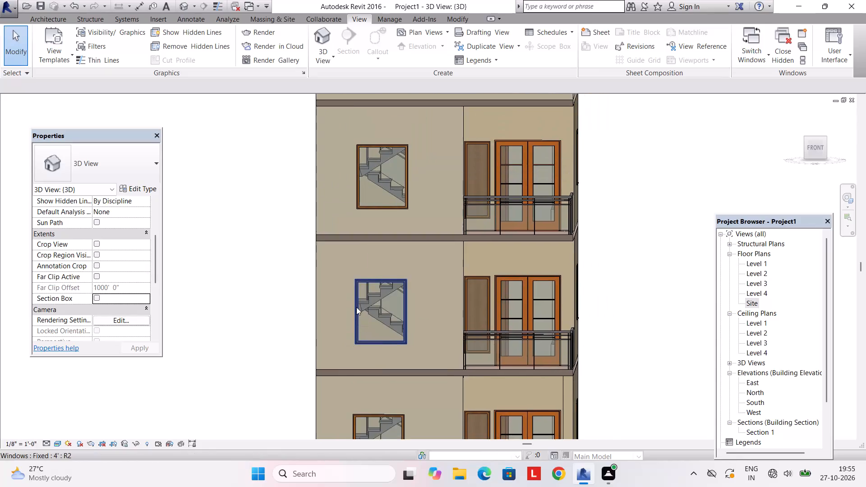
{"action": "scroll", "coordinate": [356, 306], "scroll_direction": "down", "scroll_amount": 3}
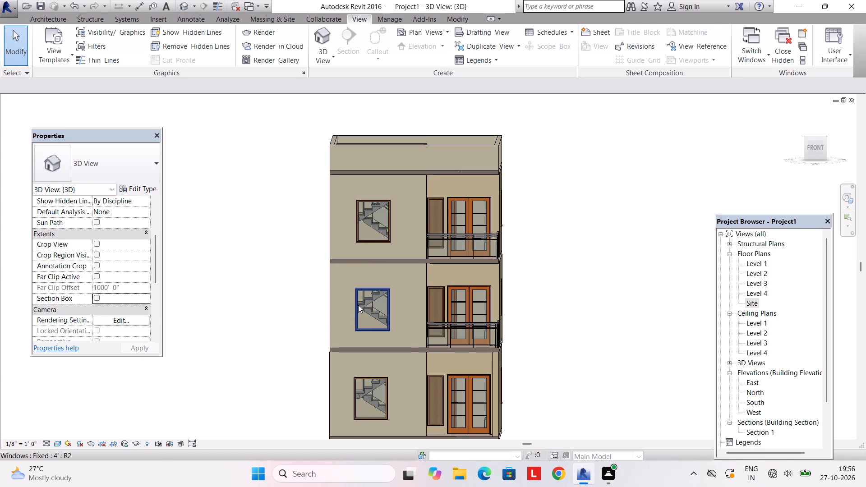
{"action": "middle_click_drag", "start_coordinate": [362, 308], "coordinate": [402, 352], "text": "shift"}
{"action": "scroll", "coordinate": [408, 339], "scroll_direction": "up", "scroll_amount": 3}
{"action": "middle_click_drag", "start_coordinate": [408, 336], "coordinate": [539, 310], "text": "shift"}
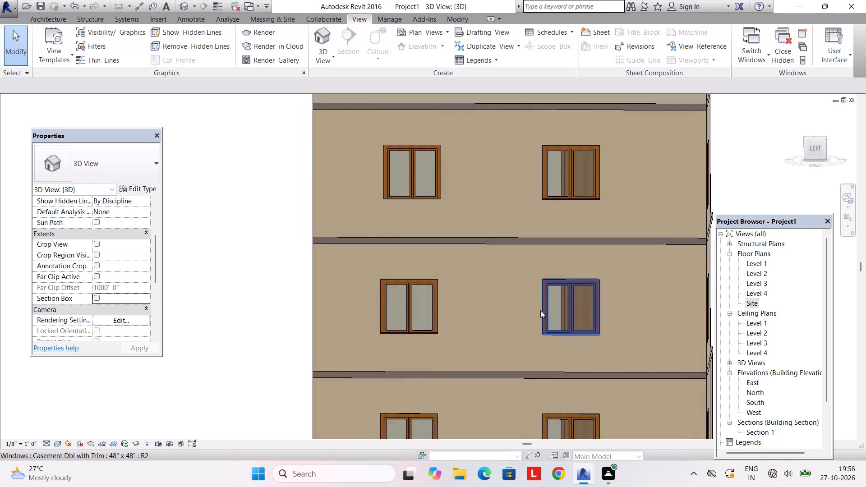
{"action": "scroll", "coordinate": [540, 310], "scroll_direction": "down", "scroll_amount": 4}
{"action": "middle_click_drag", "start_coordinate": [609, 329], "coordinate": [439, 373], "text": "shift"}
{"action": "middle_click_drag", "start_coordinate": [454, 273], "coordinate": [442, 368], "text": "shift"}
{"action": "middle_click_drag", "start_coordinate": [451, 318], "coordinate": [335, 383], "text": "shift"}
{"action": "middle_click_drag", "start_coordinate": [434, 293], "coordinate": [356, 310], "text": "shift"}
{"action": "scroll", "coordinate": [484, 261], "scroll_direction": "up", "scroll_amount": 5}
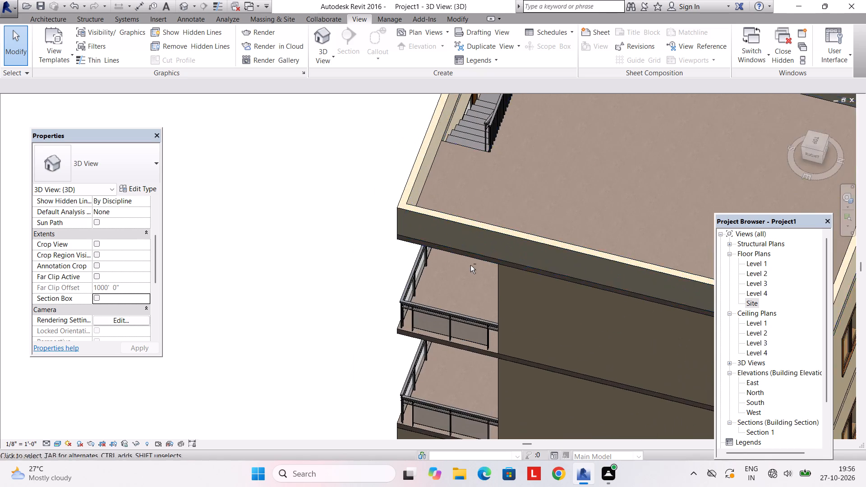
{"action": "middle_click_drag", "start_coordinate": [470, 265], "coordinate": [573, 212], "text": "shift"}
{"action": "scroll", "coordinate": [561, 230], "scroll_direction": "down", "scroll_amount": 4}
{"action": "middle_click_drag", "start_coordinate": [537, 256], "coordinate": [603, 176], "text": "shift"}
{"action": "middle_click_drag", "start_coordinate": [575, 225], "coordinate": [608, 133], "text": "shift"}
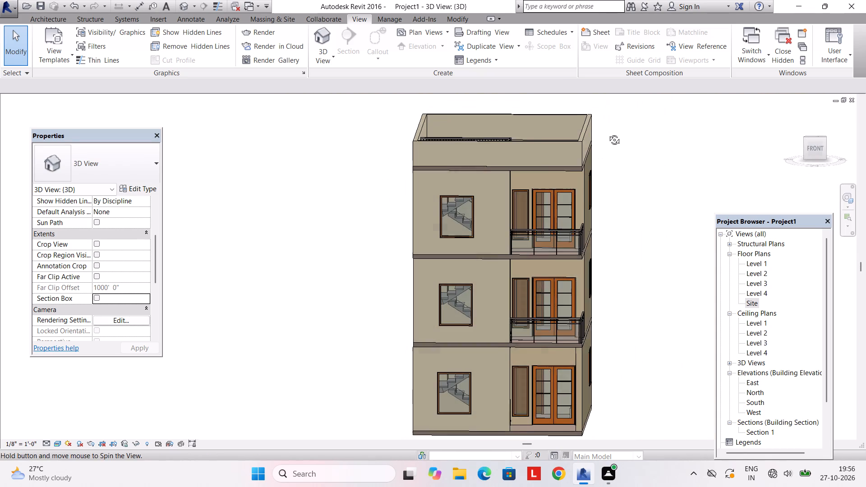
{"action": "middle_click_drag", "start_coordinate": [608, 133], "coordinate": [608, 133], "text": "shift"}
{"action": "middle_click_drag", "start_coordinate": [601, 198], "coordinate": [602, 147], "text": "shift"}
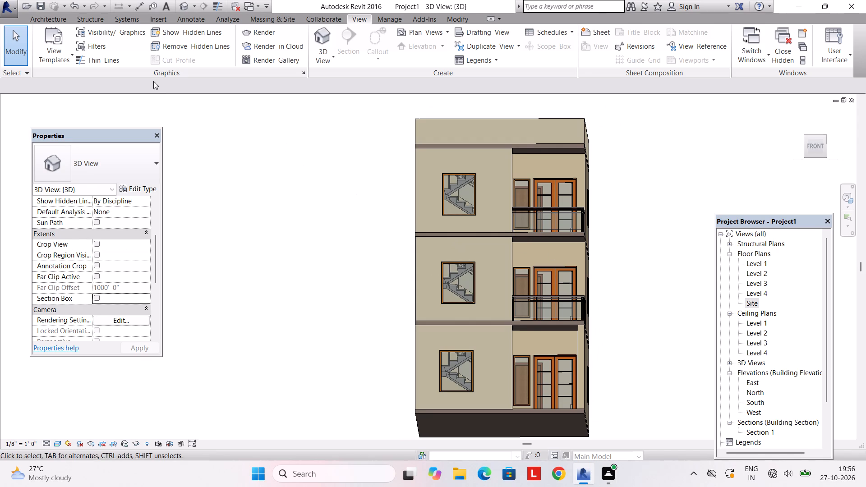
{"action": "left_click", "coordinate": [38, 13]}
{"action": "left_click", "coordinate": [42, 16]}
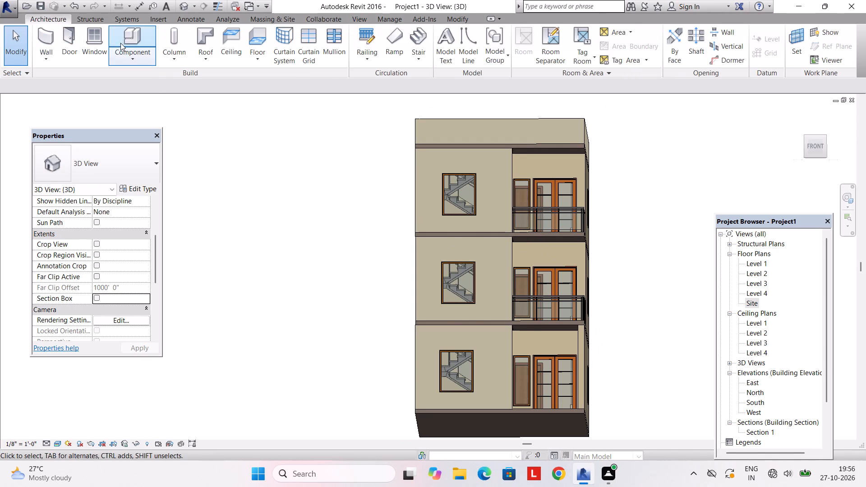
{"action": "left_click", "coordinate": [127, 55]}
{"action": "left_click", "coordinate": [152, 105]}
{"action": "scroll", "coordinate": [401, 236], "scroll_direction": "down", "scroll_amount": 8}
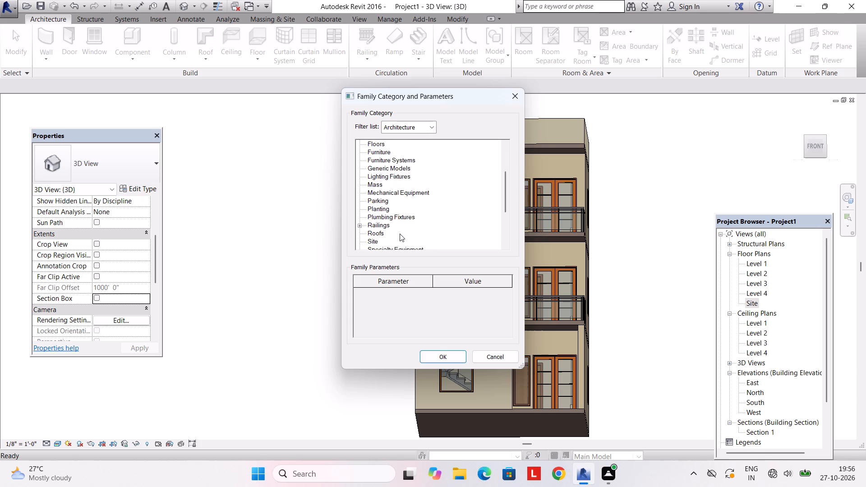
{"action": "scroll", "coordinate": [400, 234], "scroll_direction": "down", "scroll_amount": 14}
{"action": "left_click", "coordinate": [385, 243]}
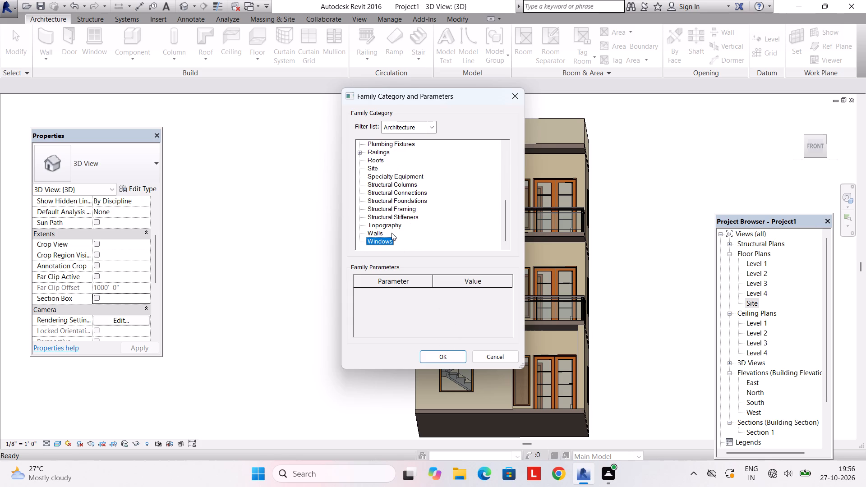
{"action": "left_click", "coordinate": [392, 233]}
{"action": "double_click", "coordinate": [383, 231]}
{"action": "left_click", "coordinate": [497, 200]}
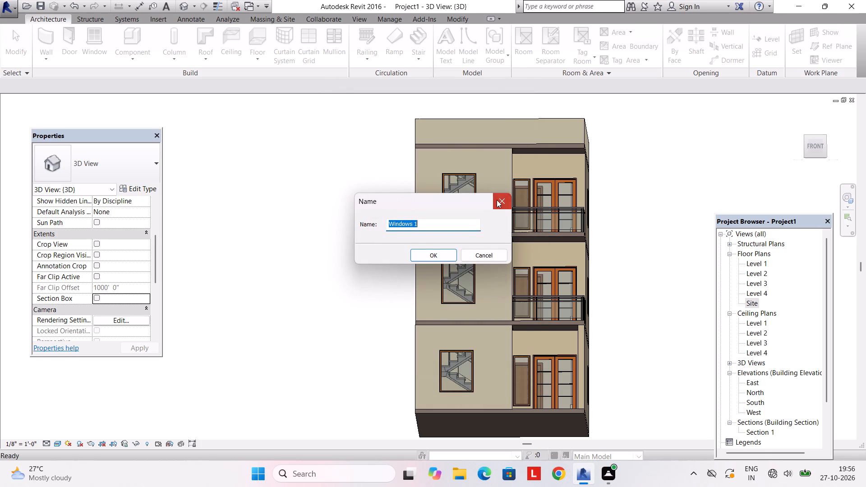
Create a new in-place model in the Walls family category, keeping the proposed name.
{"action": "left_click", "coordinate": [133, 58]}
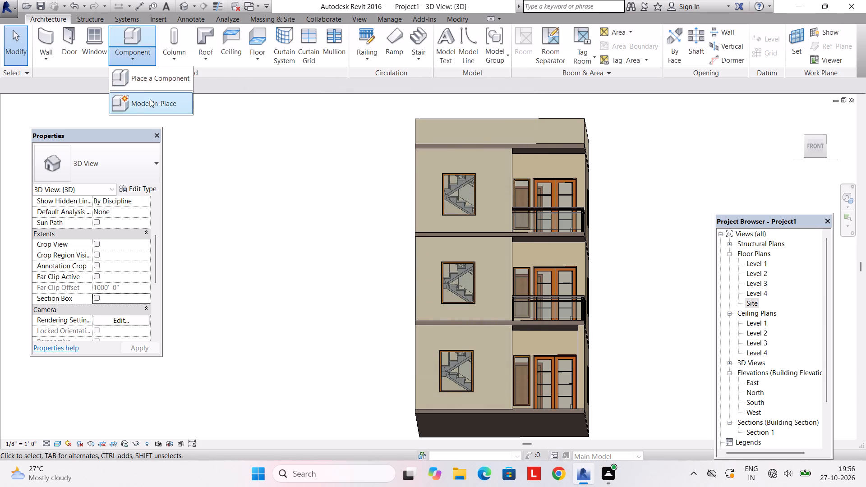
{"action": "left_click", "coordinate": [150, 99]}
{"action": "scroll", "coordinate": [403, 202], "scroll_direction": "down", "scroll_amount": 20}
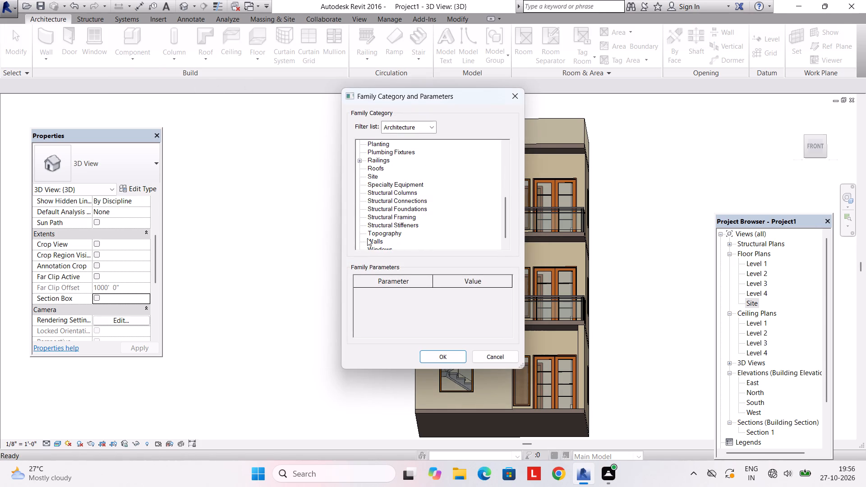
{"action": "double_click", "coordinate": [369, 233]}
{"action": "left_click", "coordinate": [438, 253]}
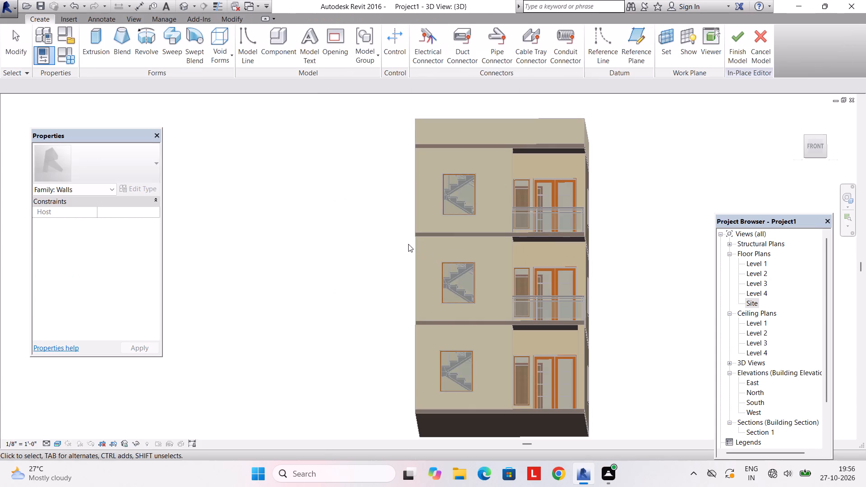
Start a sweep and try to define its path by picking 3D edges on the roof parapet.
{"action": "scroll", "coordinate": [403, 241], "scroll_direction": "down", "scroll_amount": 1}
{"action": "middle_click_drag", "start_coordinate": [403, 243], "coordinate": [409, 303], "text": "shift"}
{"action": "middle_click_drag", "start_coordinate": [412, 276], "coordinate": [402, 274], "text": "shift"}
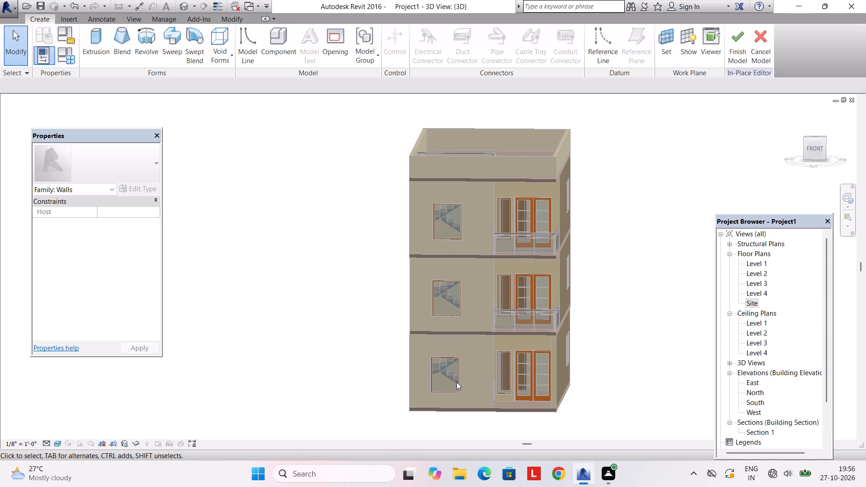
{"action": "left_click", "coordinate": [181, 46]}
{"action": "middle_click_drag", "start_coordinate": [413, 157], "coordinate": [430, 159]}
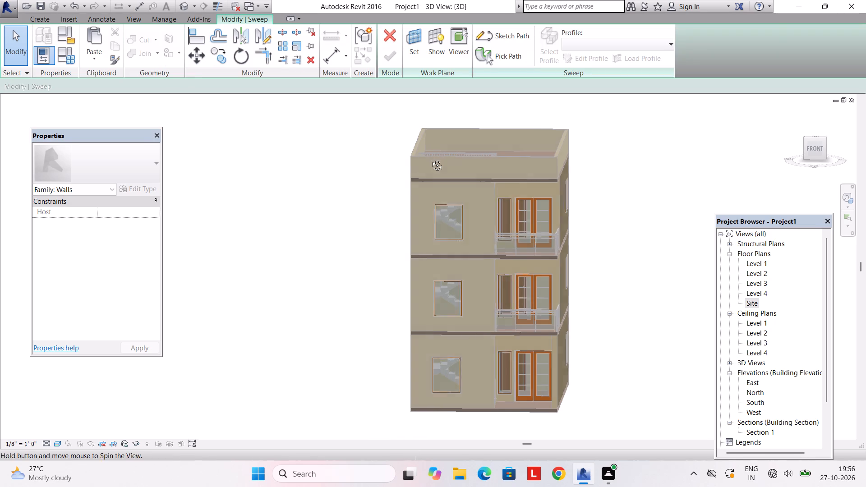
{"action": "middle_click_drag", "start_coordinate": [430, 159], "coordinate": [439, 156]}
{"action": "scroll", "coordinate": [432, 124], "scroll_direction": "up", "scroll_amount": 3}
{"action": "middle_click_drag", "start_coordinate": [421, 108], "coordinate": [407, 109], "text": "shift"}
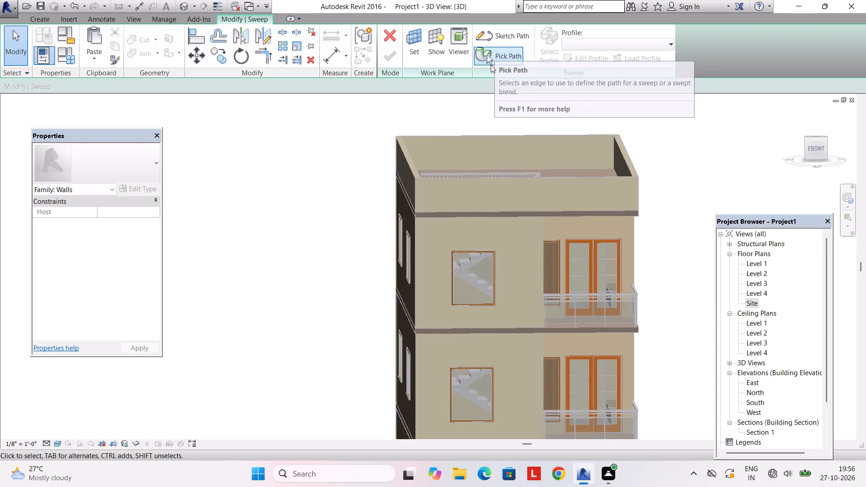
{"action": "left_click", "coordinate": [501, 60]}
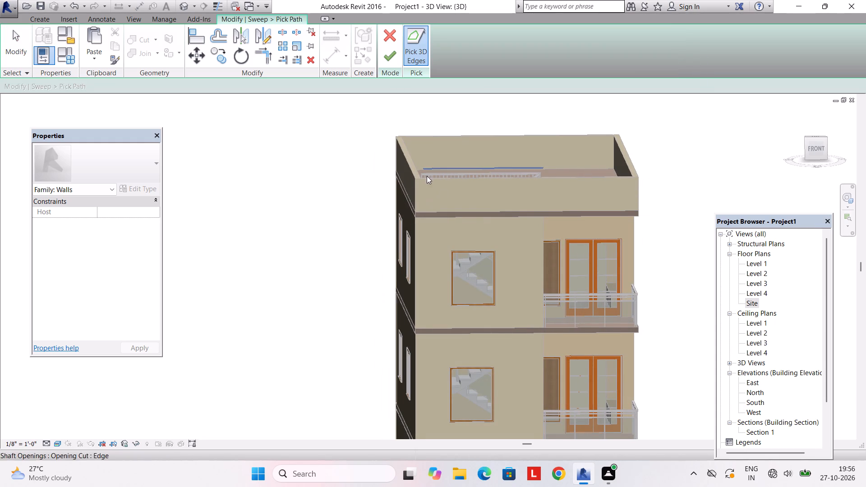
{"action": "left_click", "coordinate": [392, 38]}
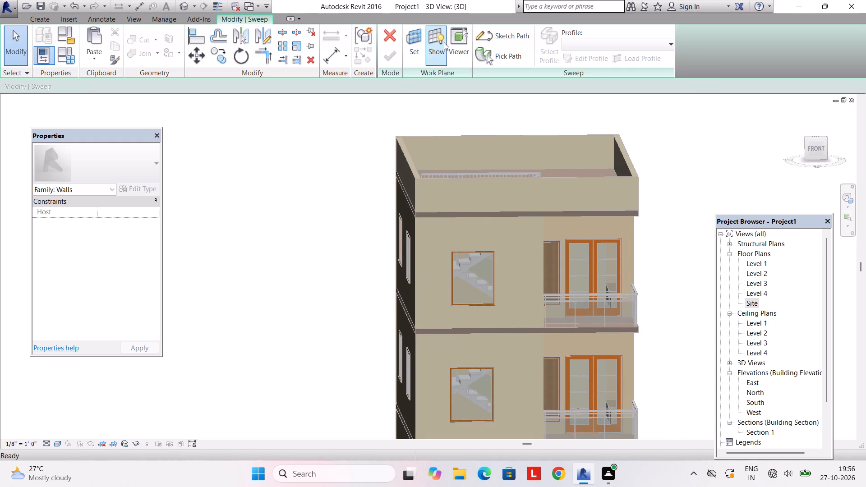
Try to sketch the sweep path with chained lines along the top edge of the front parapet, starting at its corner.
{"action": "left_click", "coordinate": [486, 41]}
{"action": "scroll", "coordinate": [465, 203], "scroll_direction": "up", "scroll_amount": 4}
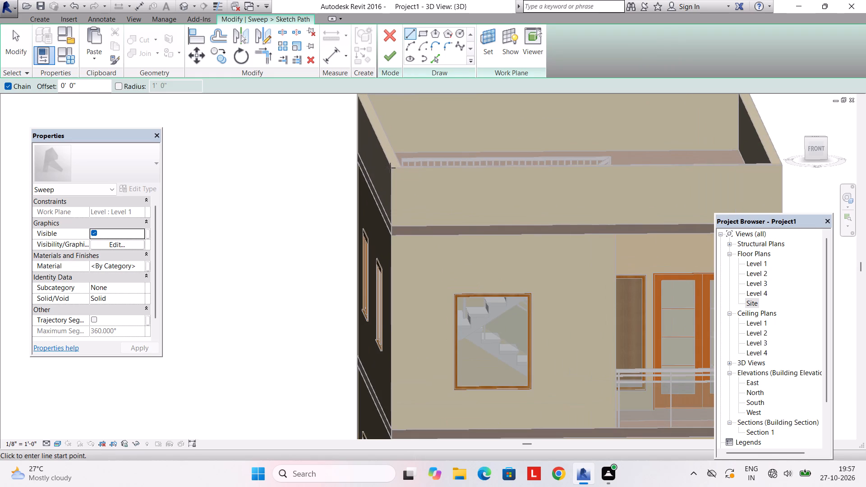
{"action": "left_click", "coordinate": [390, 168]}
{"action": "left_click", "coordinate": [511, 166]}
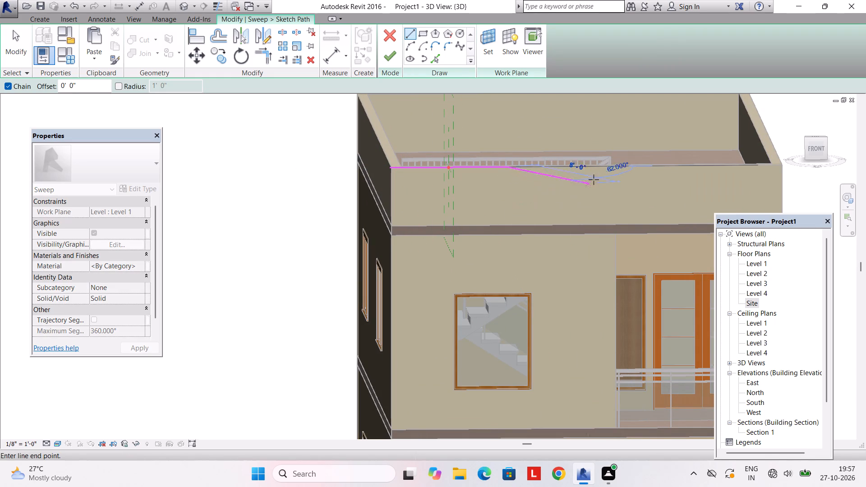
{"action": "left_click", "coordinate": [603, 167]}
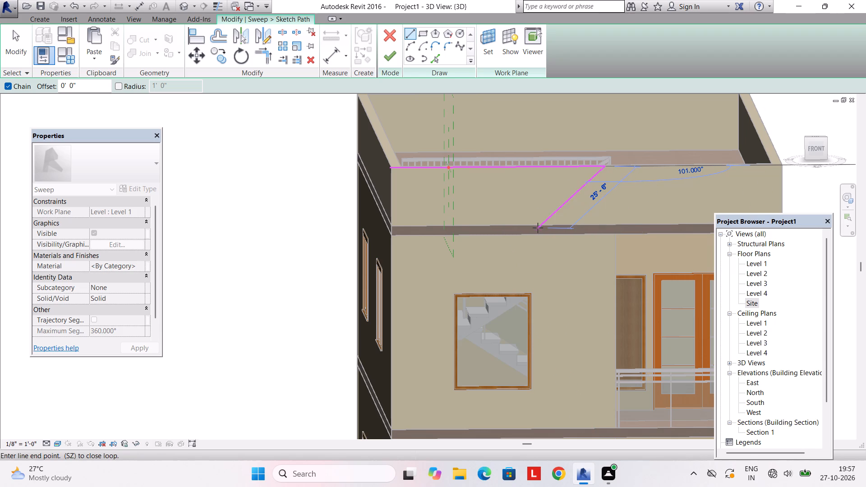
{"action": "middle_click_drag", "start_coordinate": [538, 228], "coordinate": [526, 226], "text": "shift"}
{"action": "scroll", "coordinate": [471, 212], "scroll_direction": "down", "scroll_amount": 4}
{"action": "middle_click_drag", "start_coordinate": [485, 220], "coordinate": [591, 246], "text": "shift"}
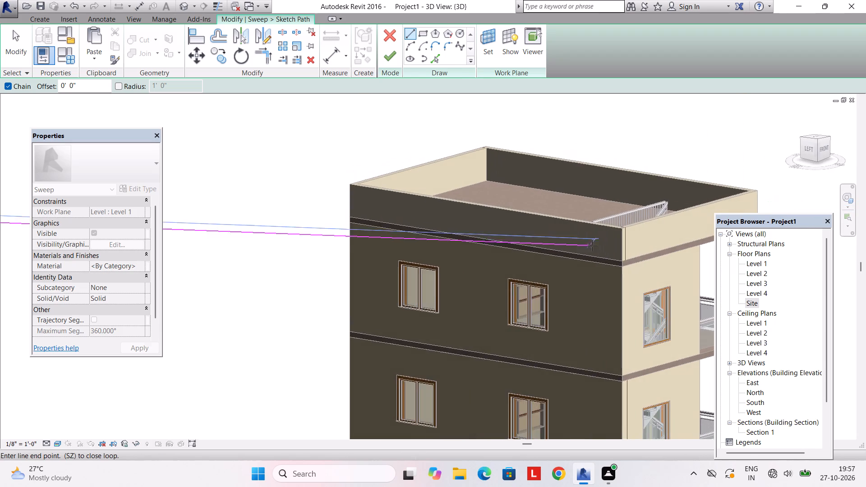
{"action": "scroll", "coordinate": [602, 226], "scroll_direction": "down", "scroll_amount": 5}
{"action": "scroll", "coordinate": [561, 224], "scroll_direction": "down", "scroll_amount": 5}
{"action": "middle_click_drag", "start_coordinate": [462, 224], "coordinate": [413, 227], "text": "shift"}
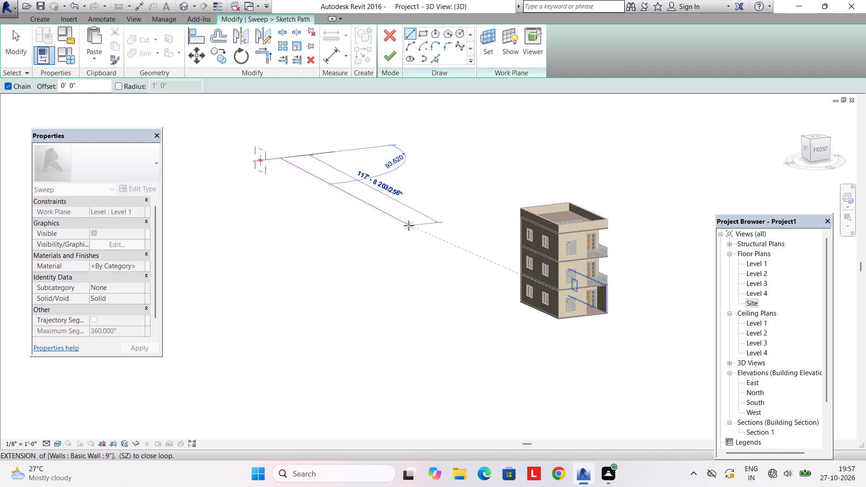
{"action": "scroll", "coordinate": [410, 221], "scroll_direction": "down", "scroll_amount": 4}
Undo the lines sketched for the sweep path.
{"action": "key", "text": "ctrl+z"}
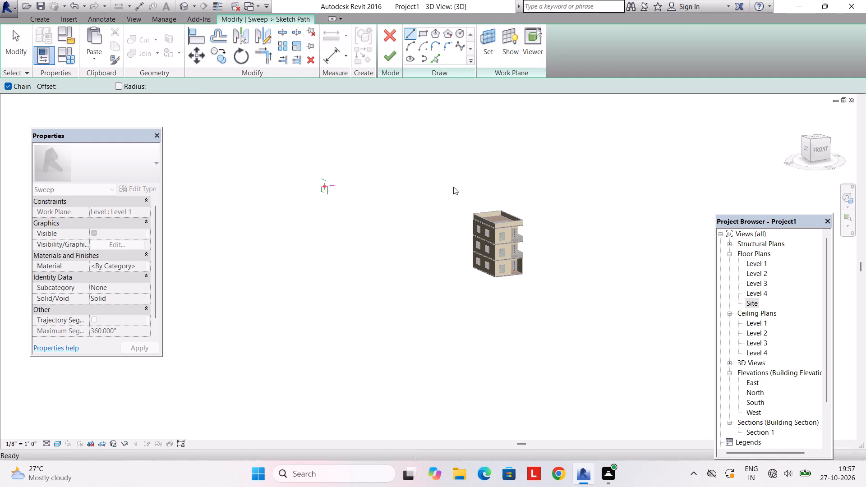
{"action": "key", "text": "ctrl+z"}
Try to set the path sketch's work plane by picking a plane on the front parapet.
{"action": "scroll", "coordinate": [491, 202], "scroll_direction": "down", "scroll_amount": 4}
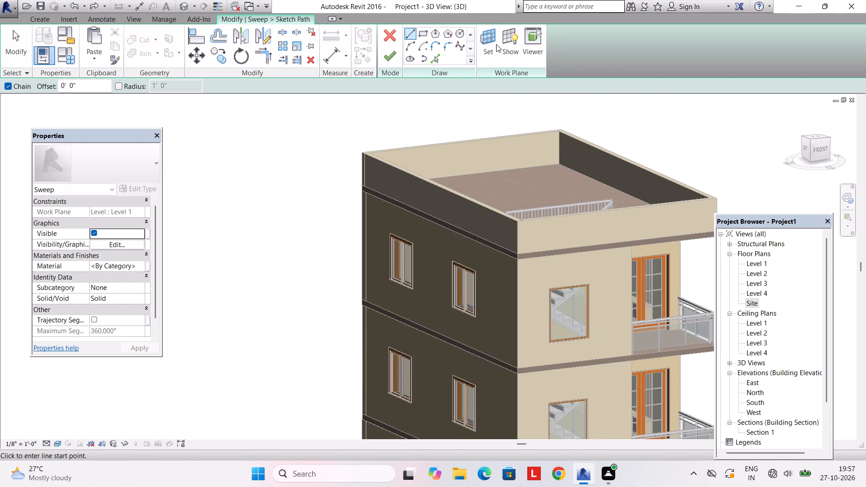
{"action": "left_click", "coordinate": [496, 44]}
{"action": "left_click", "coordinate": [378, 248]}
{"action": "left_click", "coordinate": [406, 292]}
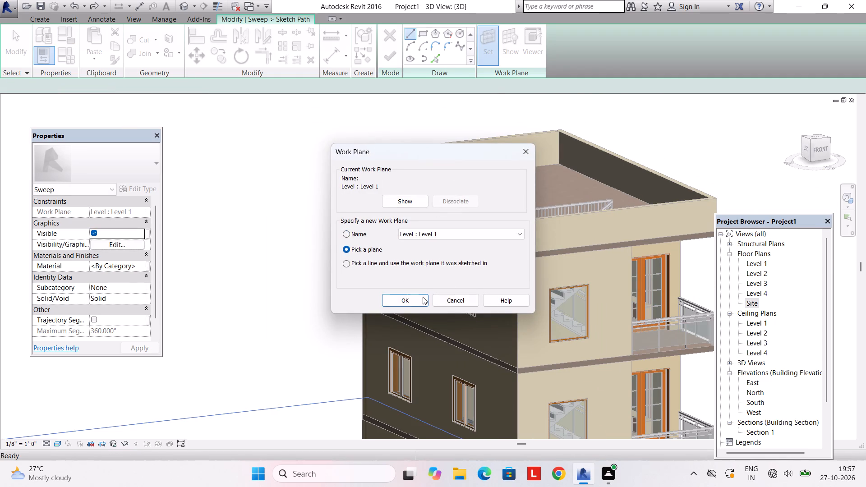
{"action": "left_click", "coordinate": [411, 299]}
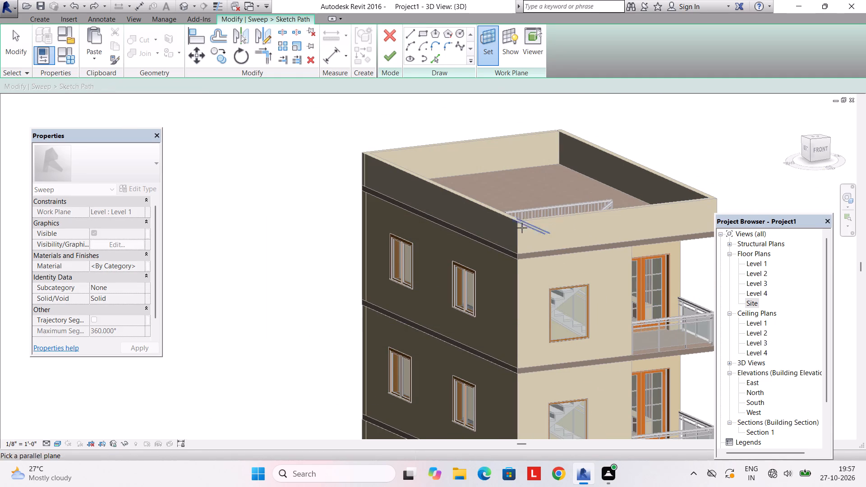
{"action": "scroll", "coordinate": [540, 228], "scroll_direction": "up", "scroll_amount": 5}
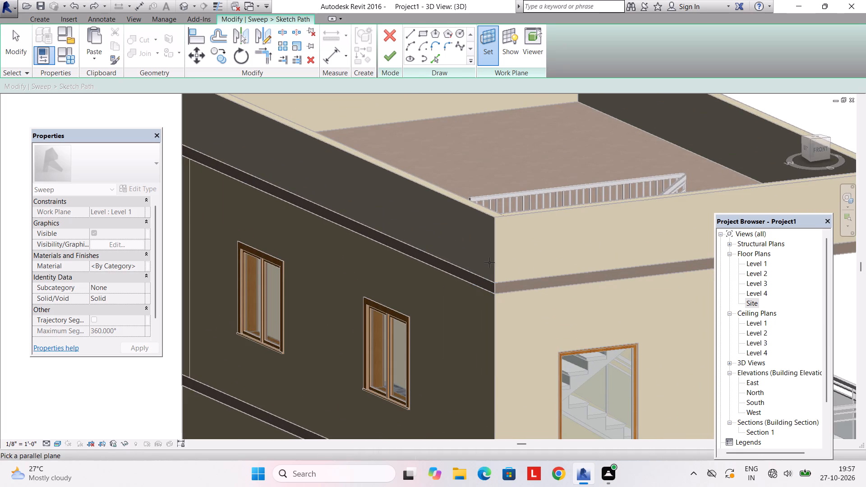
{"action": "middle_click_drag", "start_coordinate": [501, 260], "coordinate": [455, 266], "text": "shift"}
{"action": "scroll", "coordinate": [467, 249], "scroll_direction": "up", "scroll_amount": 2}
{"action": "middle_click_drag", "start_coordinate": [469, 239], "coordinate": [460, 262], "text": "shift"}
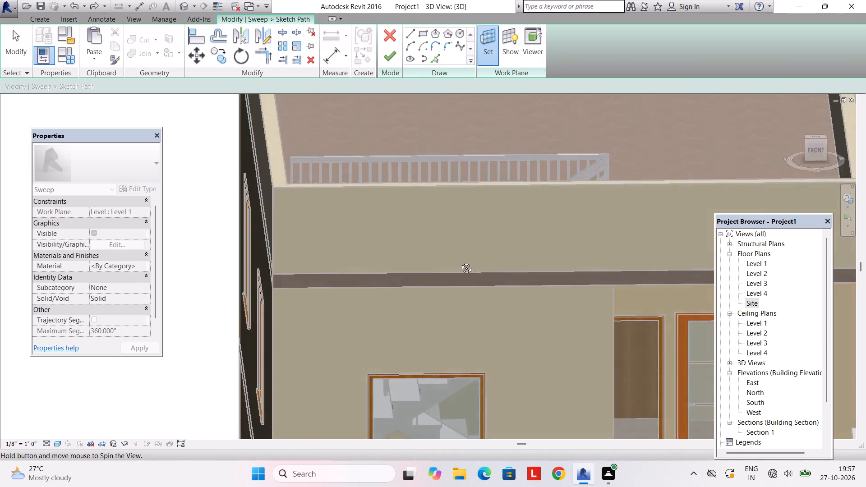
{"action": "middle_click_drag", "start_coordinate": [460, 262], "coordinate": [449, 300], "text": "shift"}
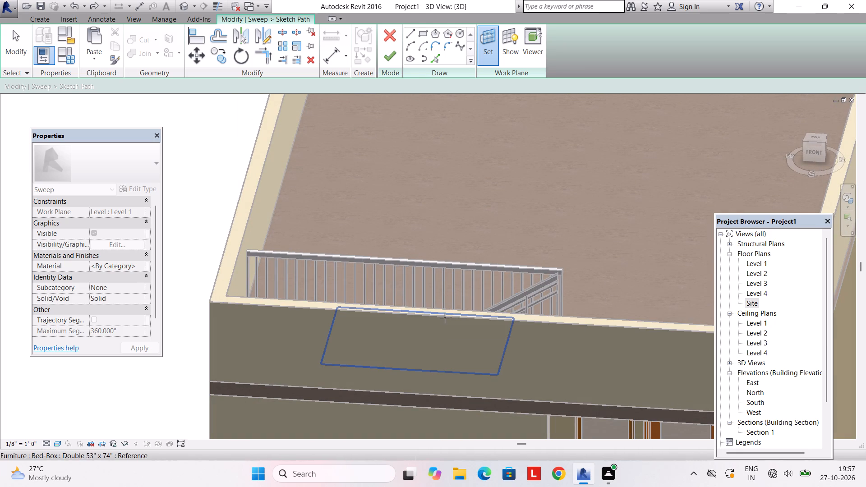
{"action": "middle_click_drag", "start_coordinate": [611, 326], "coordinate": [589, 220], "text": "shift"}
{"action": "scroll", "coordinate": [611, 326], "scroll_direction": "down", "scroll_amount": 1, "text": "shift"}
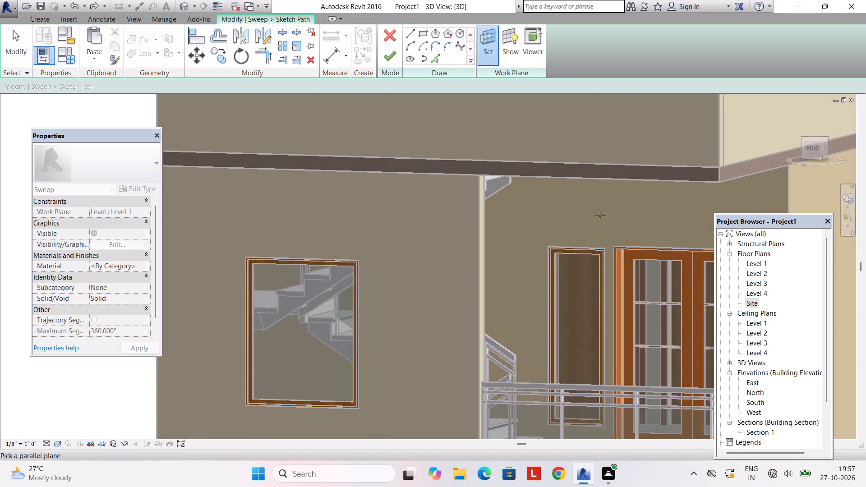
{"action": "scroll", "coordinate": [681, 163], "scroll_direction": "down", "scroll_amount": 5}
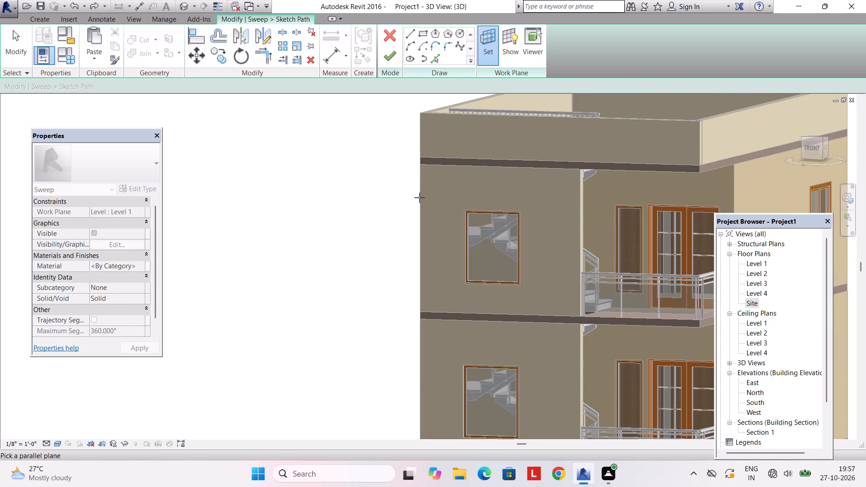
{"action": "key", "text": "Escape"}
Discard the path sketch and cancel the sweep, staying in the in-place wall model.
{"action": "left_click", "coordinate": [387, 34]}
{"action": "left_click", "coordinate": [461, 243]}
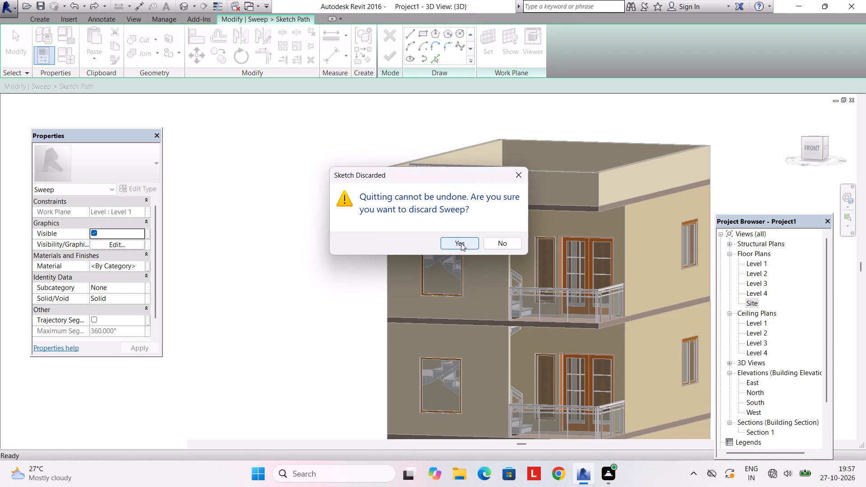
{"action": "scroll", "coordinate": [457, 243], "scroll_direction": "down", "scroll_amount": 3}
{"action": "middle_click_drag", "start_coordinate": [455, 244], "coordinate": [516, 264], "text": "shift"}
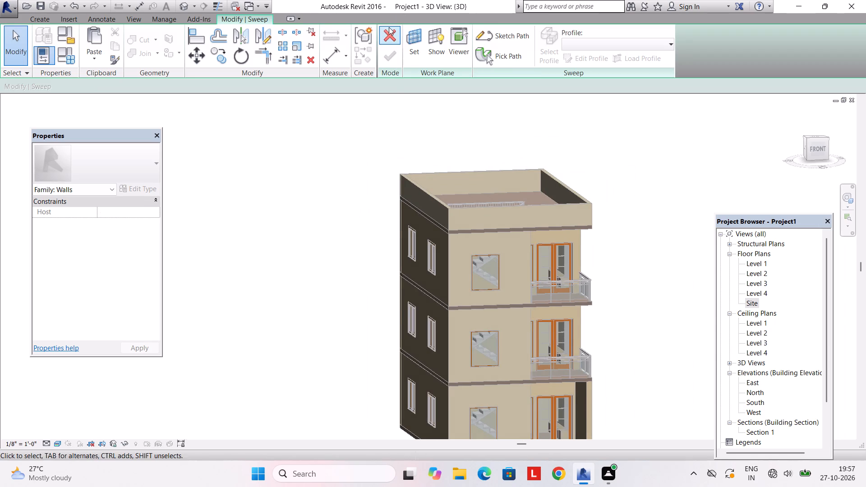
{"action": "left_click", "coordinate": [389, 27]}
Start a new sweep and set its work plane by picking the outer face of the front roof parapet wall.
{"action": "middle_click_drag", "start_coordinate": [454, 162], "coordinate": [420, 151], "text": "shift"}
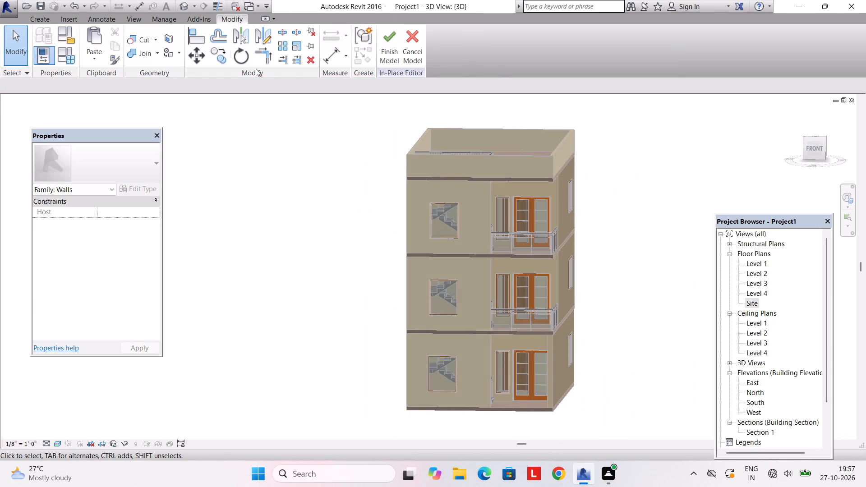
{"action": "left_click", "coordinate": [40, 20]}
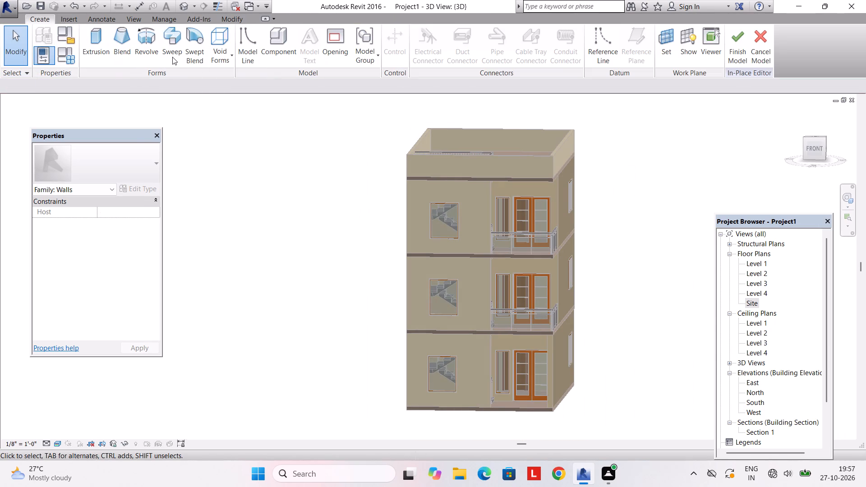
{"action": "left_click", "coordinate": [172, 57]}
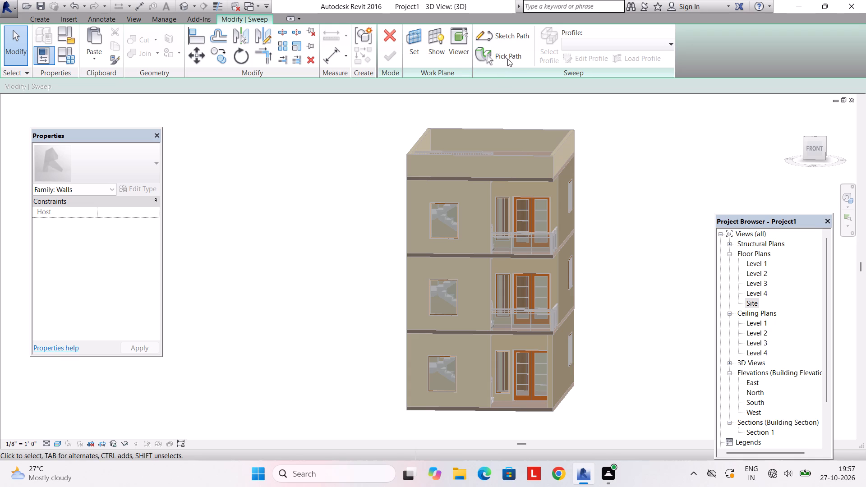
{"action": "left_click", "coordinate": [421, 41]}
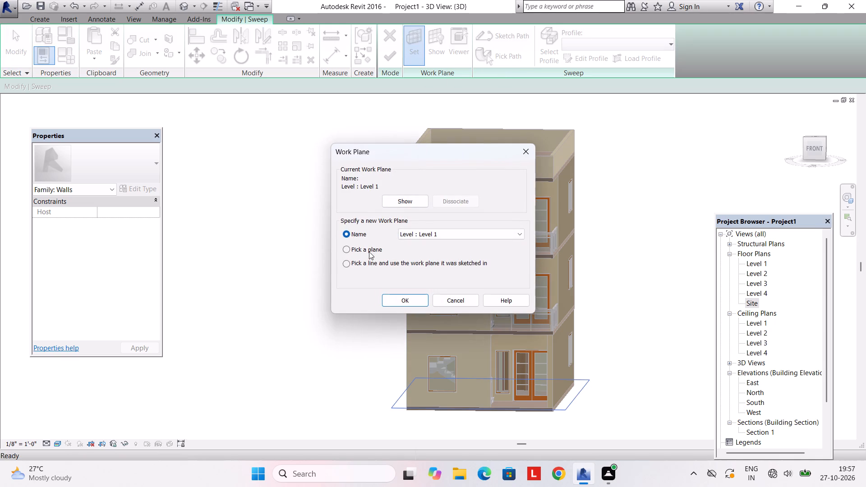
{"action": "left_click", "coordinate": [368, 253]}
{"action": "left_click_drag", "start_coordinate": [393, 302], "coordinate": [396, 296]}
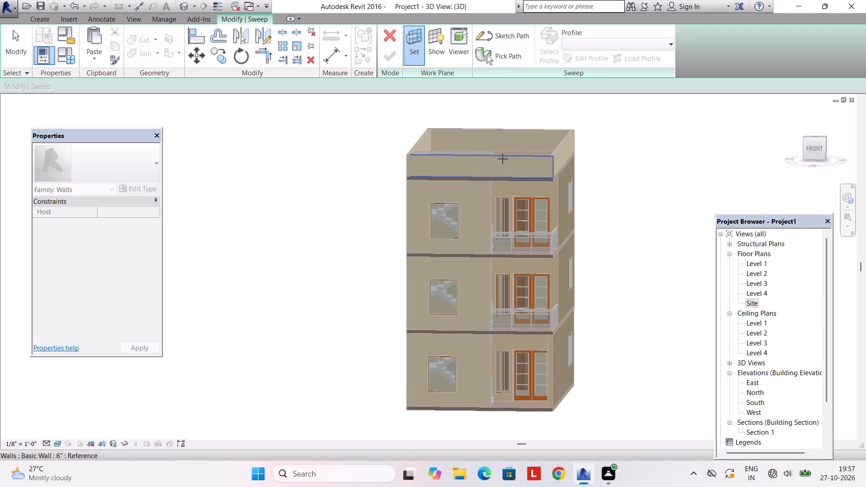
{"action": "left_click", "coordinate": [507, 159]}
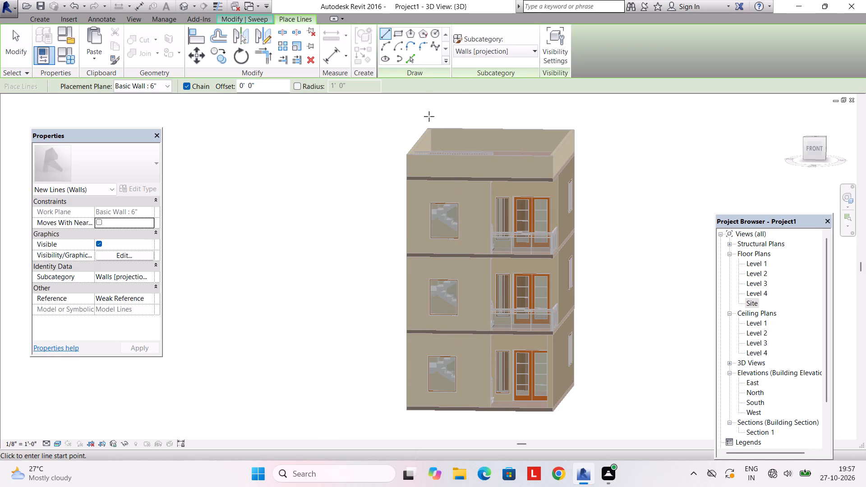
{"action": "middle_click_drag", "start_coordinate": [422, 124], "coordinate": [443, 158]}
{"action": "scroll", "coordinate": [442, 156], "scroll_direction": "up", "scroll_amount": 2}
{"action": "scroll", "coordinate": [395, 104], "scroll_direction": "down", "scroll_amount": 4}
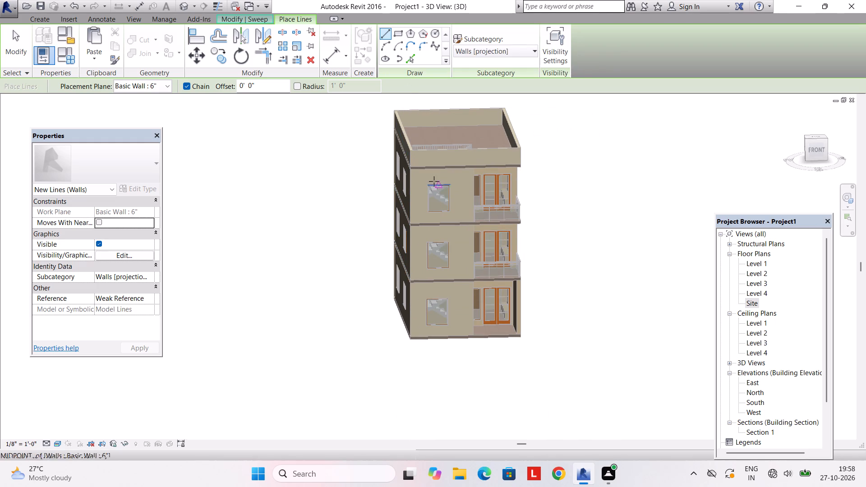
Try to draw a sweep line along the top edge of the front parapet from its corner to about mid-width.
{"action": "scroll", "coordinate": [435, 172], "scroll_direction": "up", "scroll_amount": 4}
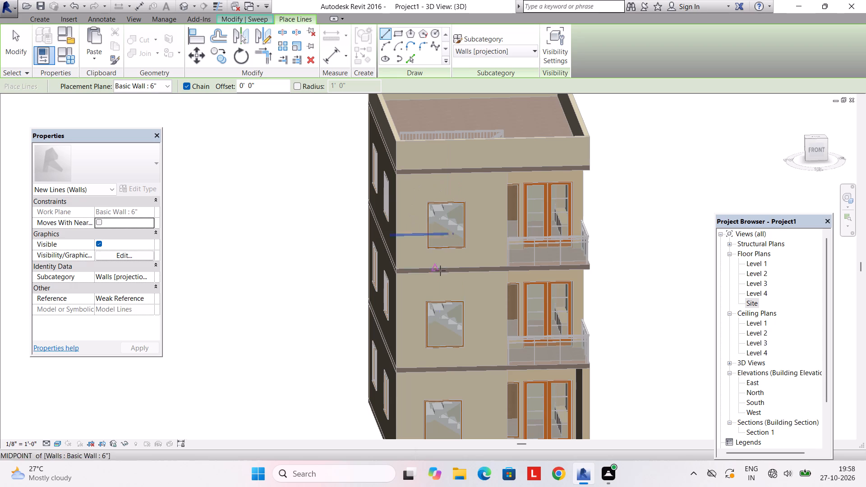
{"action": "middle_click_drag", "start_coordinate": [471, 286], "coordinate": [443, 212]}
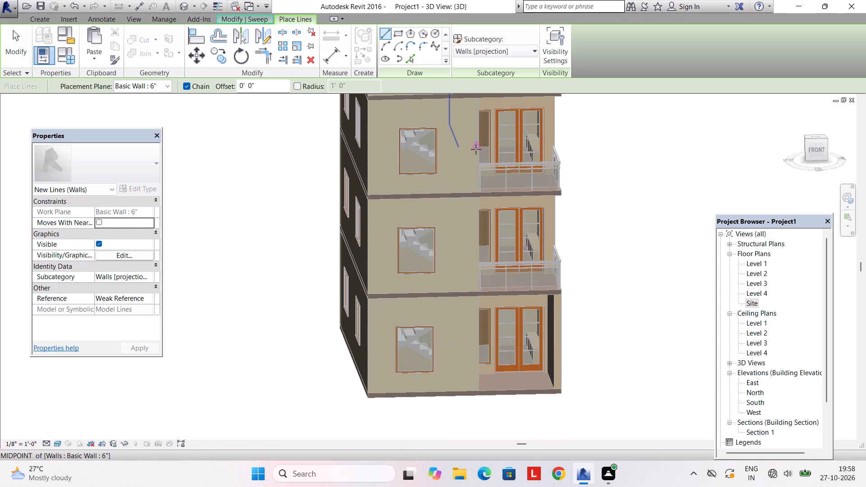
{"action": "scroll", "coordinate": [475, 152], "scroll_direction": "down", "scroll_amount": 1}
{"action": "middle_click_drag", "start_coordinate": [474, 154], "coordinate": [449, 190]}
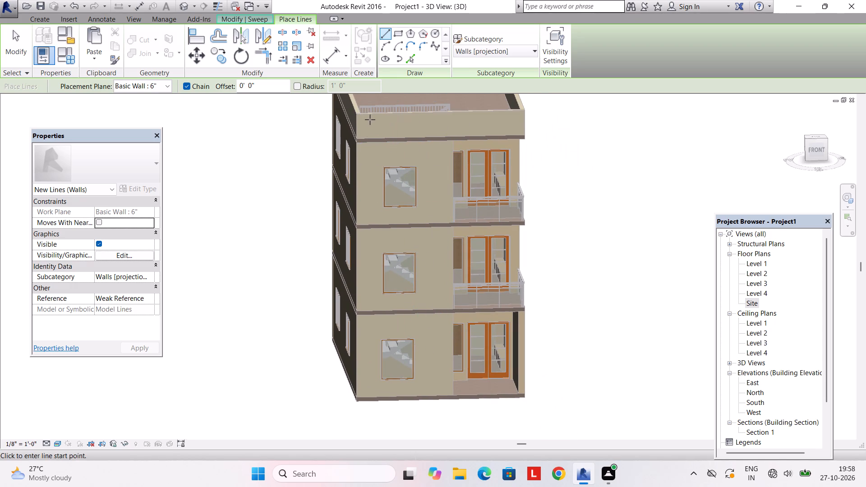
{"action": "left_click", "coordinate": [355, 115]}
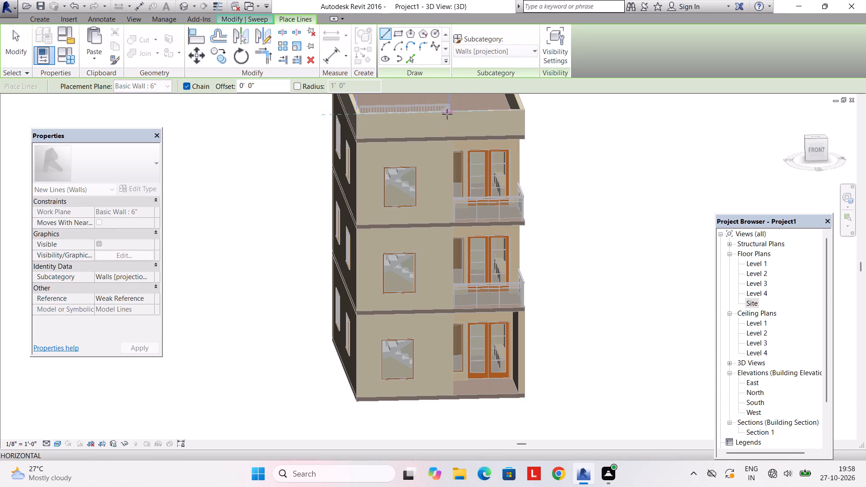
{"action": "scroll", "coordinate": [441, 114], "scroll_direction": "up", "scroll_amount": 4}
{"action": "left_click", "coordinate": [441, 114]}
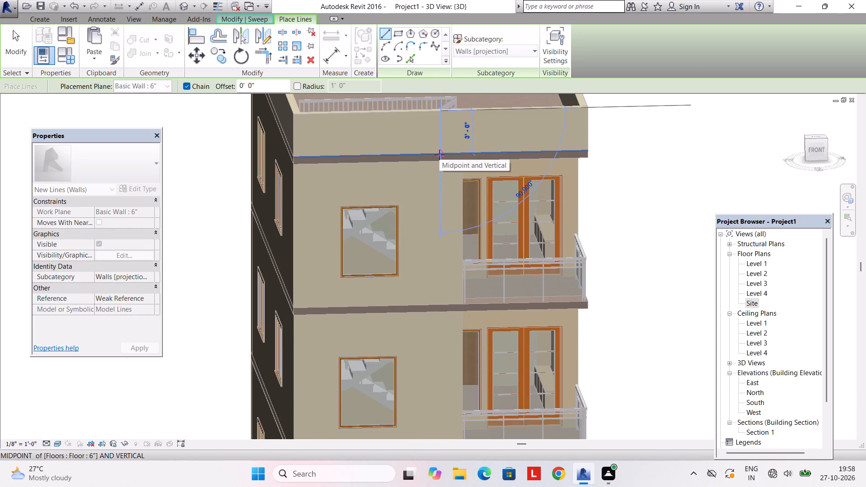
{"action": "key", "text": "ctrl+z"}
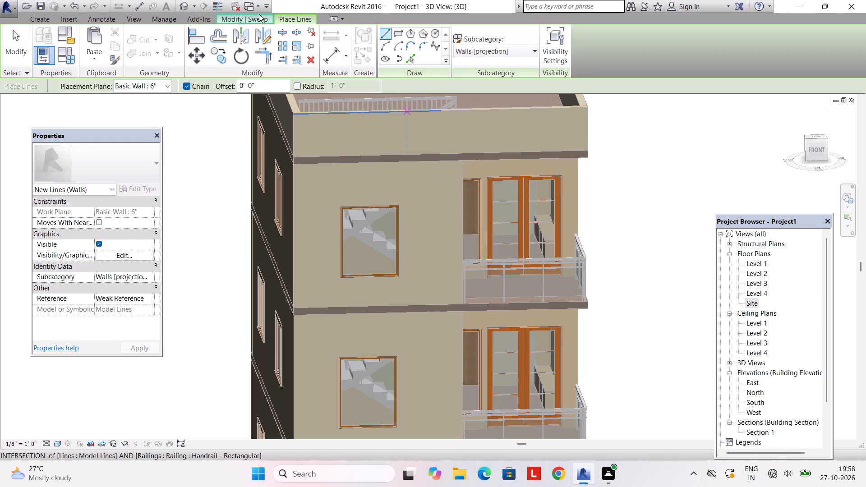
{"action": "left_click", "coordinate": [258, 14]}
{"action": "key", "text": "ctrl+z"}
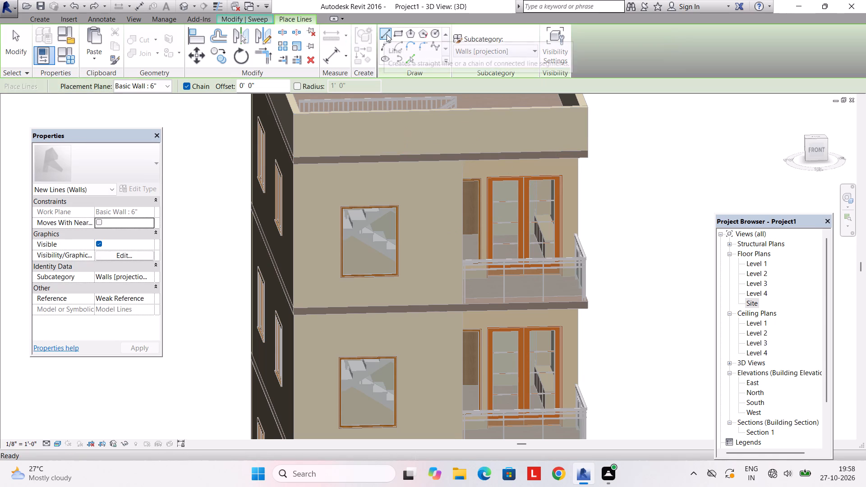
Discard the sweep and stay in the in-place wall model.
{"action": "left_click", "coordinate": [256, 17]}
{"action": "left_click", "coordinate": [384, 30]}
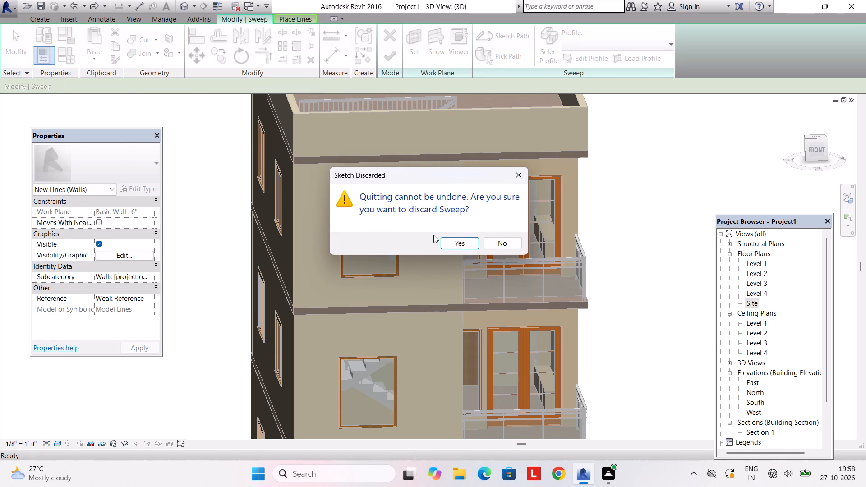
{"action": "left_click", "coordinate": [455, 241]}
Start an extrusion and set its work plane by picking the outer face of the front roof parapet wall.
{"action": "left_click", "coordinate": [43, 22]}
{"action": "left_click", "coordinate": [92, 49]}
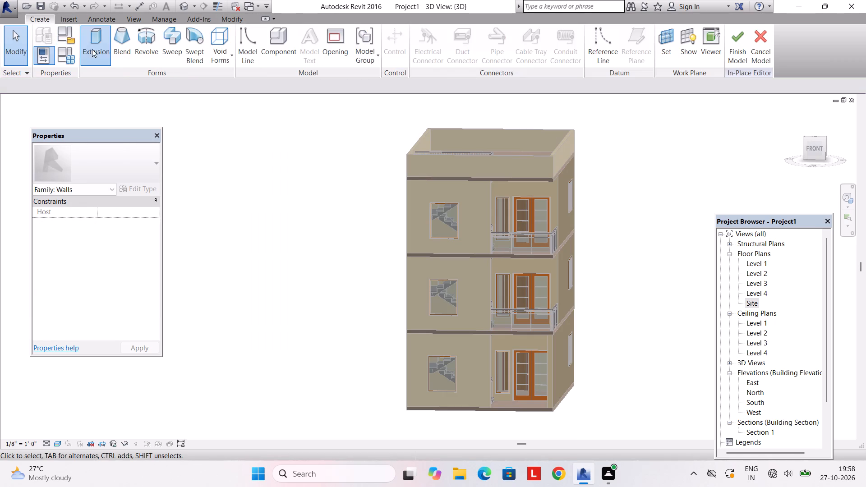
{"action": "left_click", "coordinate": [490, 44]}
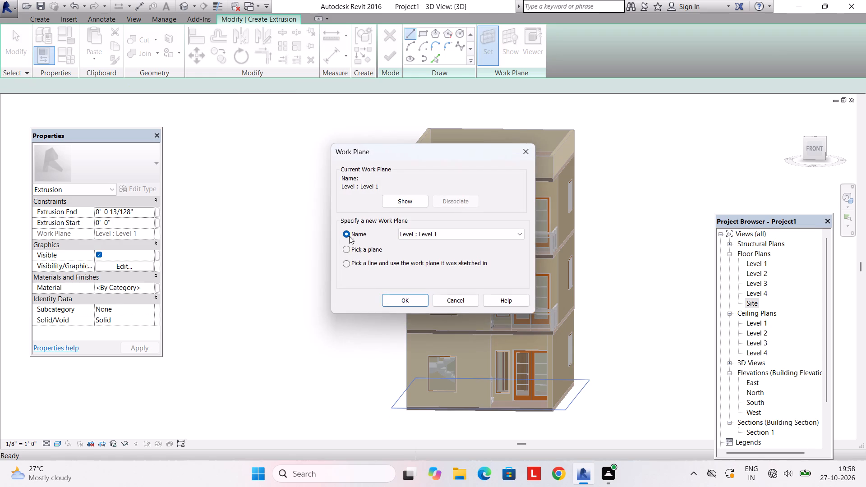
{"action": "left_click_drag", "start_coordinate": [367, 248], "coordinate": [368, 255]}
{"action": "left_click", "coordinate": [397, 303]}
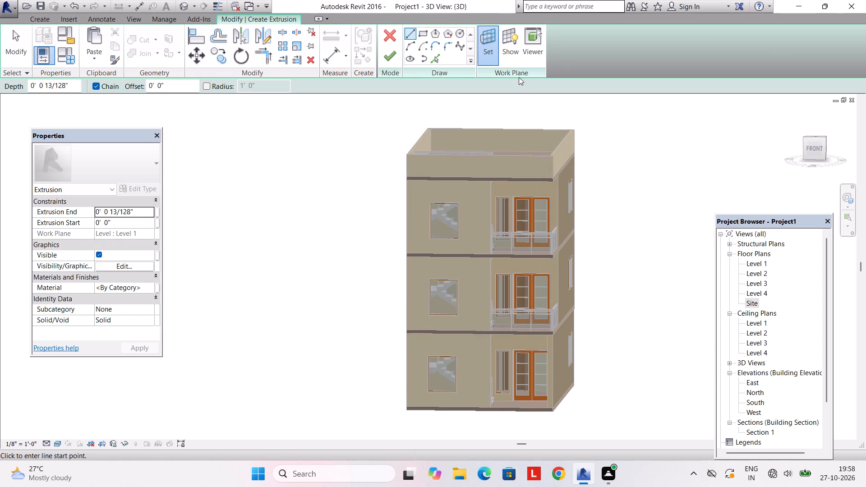
{"action": "left_click", "coordinate": [491, 50]}
{"action": "left_click", "coordinate": [371, 253]}
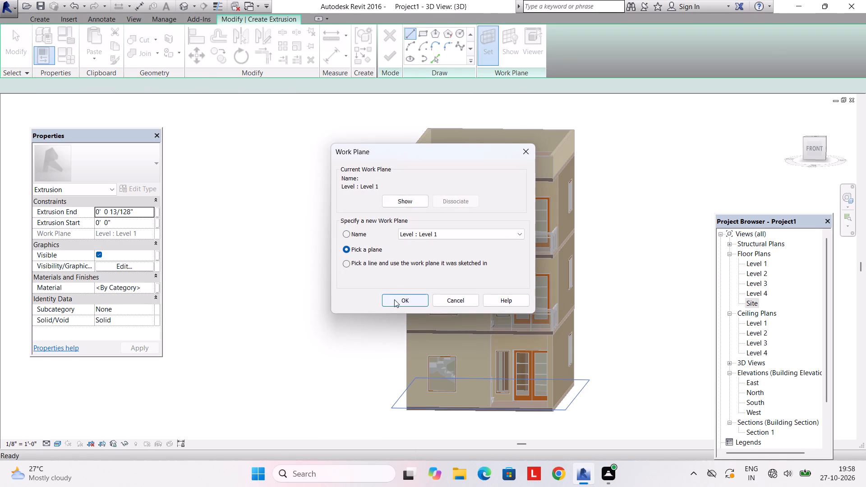
{"action": "left_click", "coordinate": [394, 299]}
{"action": "scroll", "coordinate": [493, 164], "scroll_direction": "up", "scroll_amount": 3}
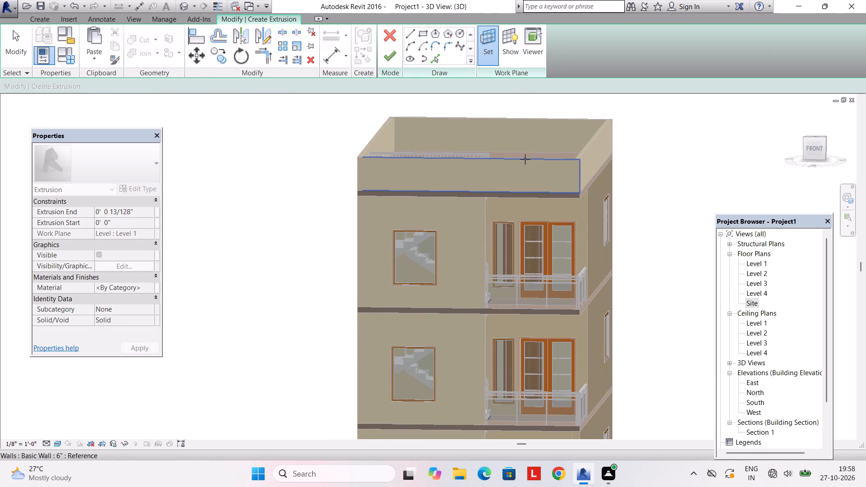
{"action": "left_click", "coordinate": [525, 159]}
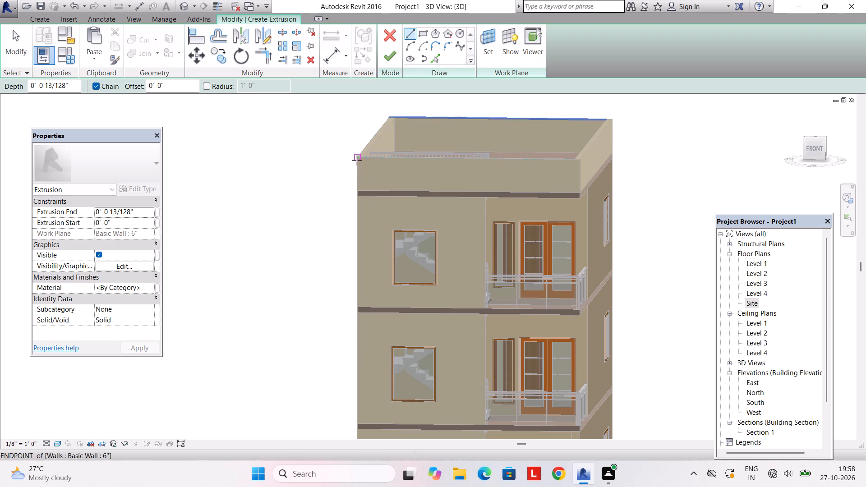
Sketch a line along the front parapet's top edge from the corner opposite the balconies to about mid-width, and a 3'-0" line down to the slab.
{"action": "left_click", "coordinate": [357, 160]}
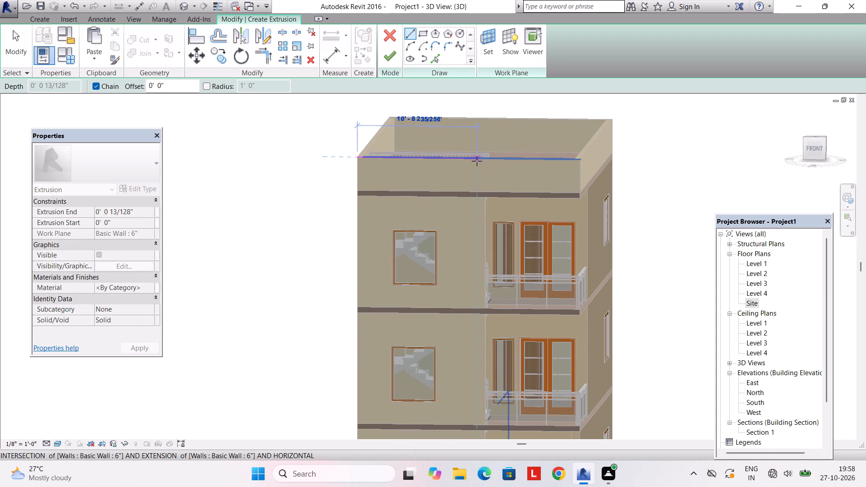
{"action": "left_click", "coordinate": [470, 160]}
{"action": "middle_click_drag", "start_coordinate": [452, 183], "coordinate": [472, 177]}
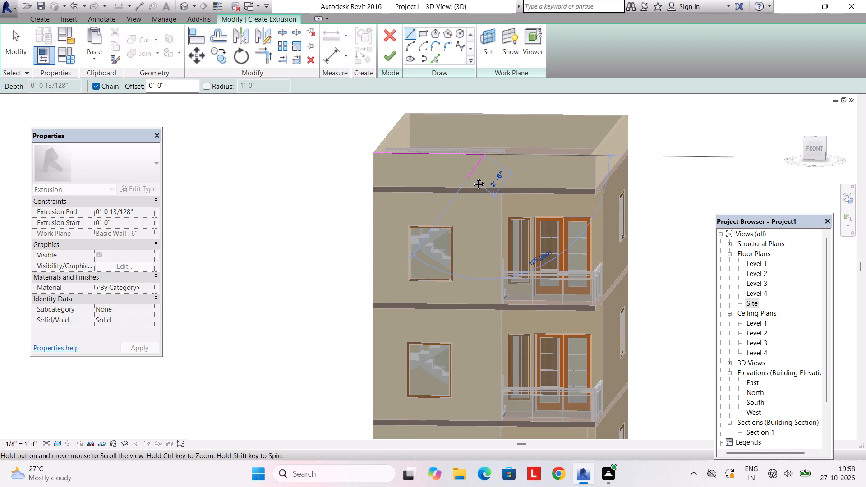
{"action": "middle_click_drag", "start_coordinate": [472, 177], "coordinate": [474, 175]}
{"action": "middle_click_drag", "start_coordinate": [476, 175], "coordinate": [510, 164], "text": "shift"}
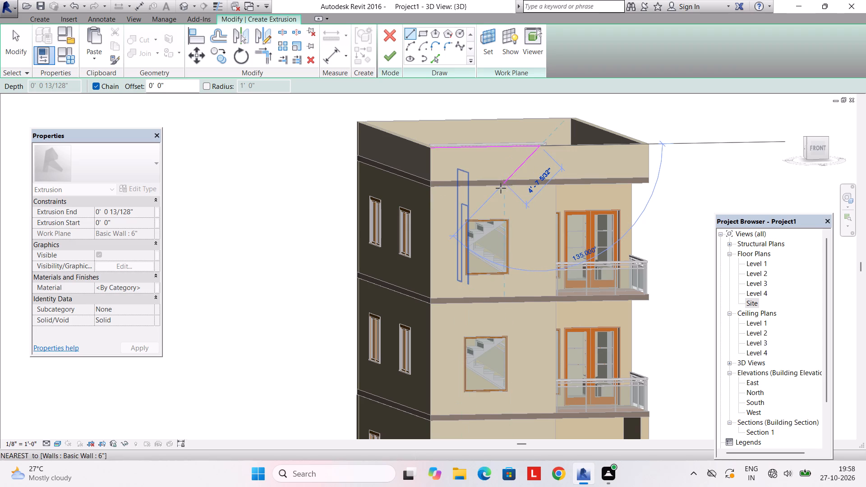
{"action": "middle_click_drag", "start_coordinate": [511, 185], "coordinate": [500, 184], "text": "shift"}
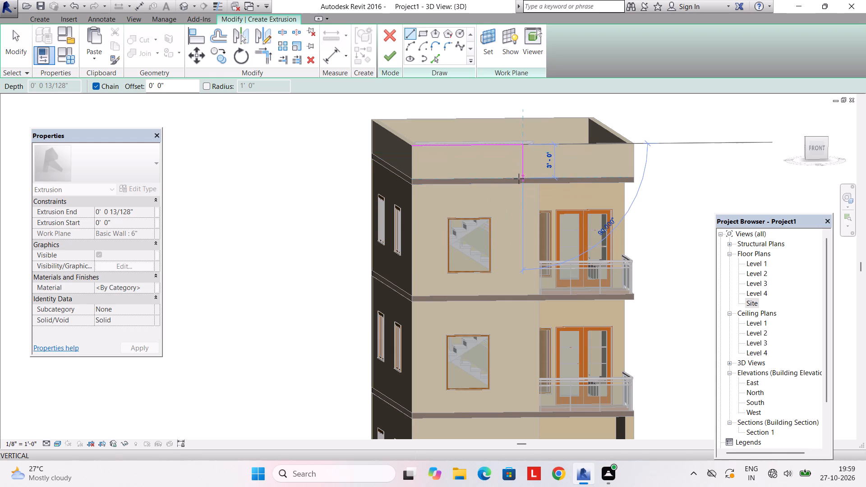
{"action": "left_click", "coordinate": [519, 178]}
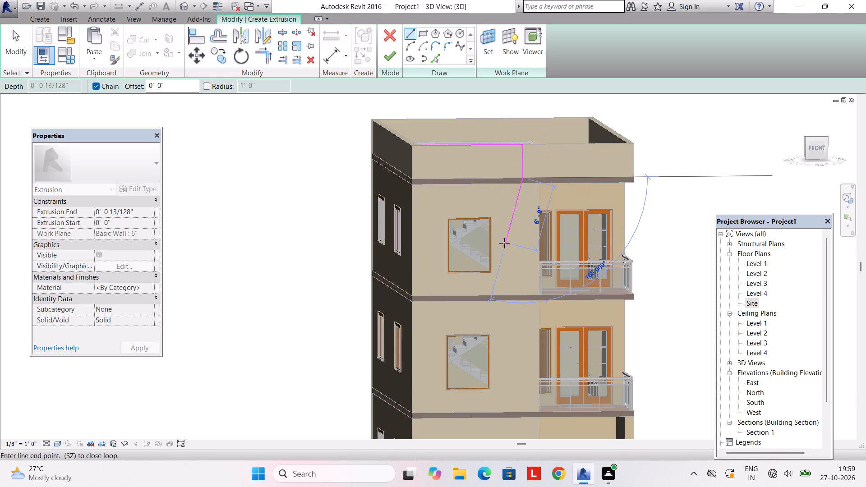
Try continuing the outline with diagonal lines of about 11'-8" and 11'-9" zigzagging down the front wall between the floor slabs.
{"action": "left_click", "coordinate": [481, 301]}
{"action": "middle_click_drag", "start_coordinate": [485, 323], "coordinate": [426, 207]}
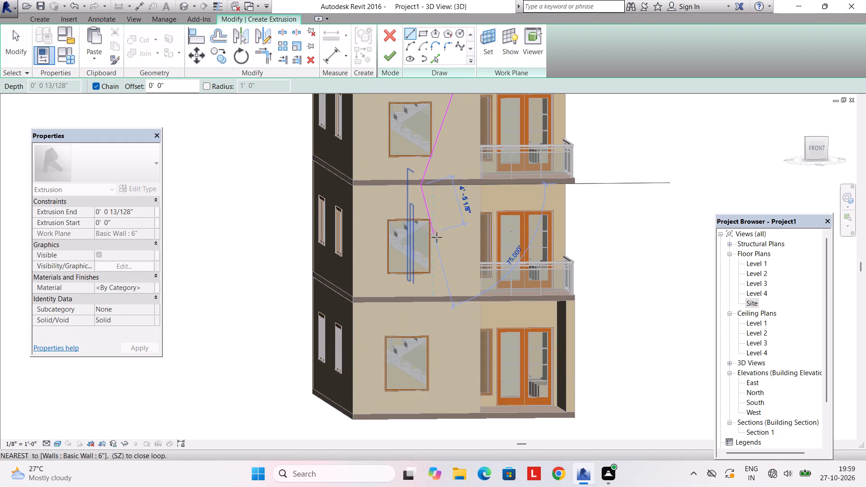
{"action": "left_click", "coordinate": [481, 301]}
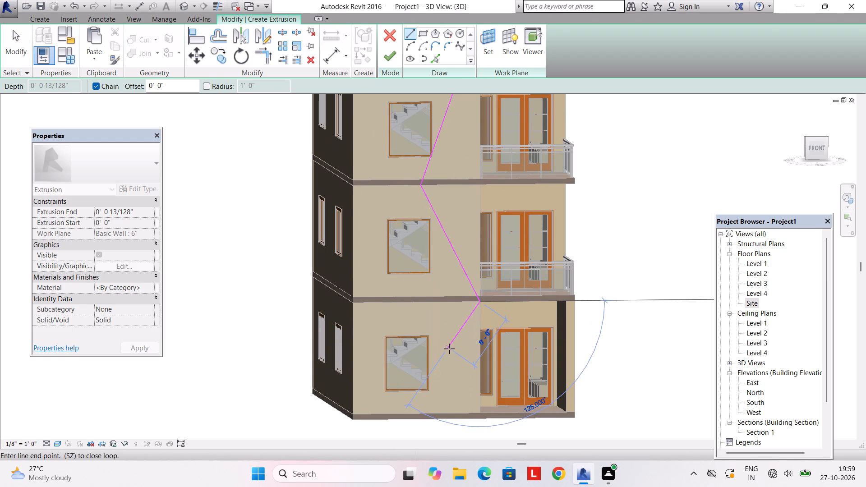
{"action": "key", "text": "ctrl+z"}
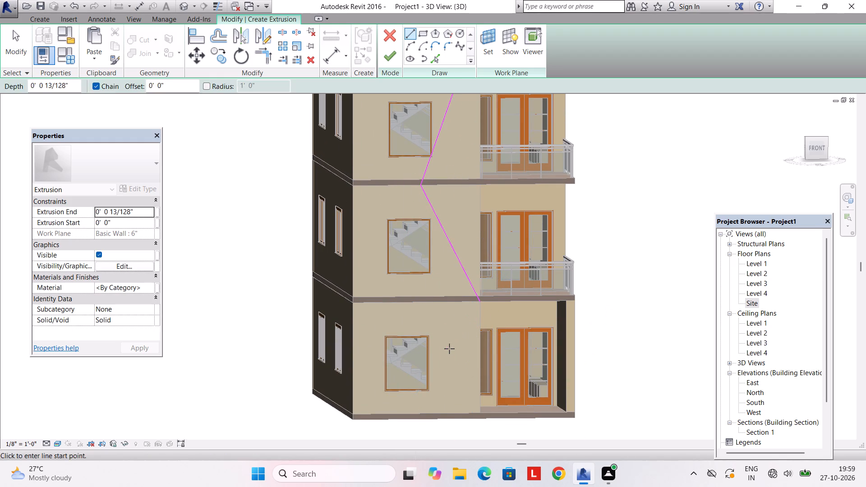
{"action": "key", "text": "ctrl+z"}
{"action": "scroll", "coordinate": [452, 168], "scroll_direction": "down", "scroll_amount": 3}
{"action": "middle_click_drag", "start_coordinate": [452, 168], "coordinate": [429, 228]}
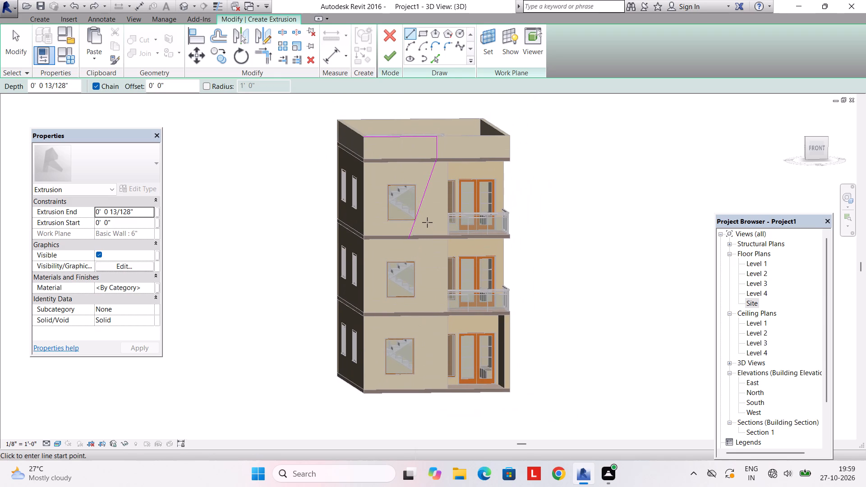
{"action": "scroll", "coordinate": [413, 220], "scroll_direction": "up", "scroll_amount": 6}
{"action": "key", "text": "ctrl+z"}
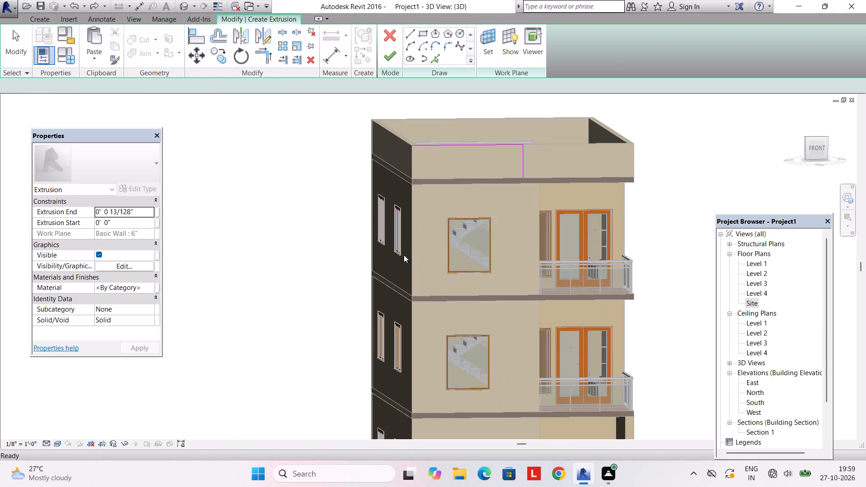
Outline the roof slab's front edge from the vertical line to the balcony-side end, 0'-6" down, and back along its underside to mid-width.
{"action": "left_click", "coordinate": [521, 175]}
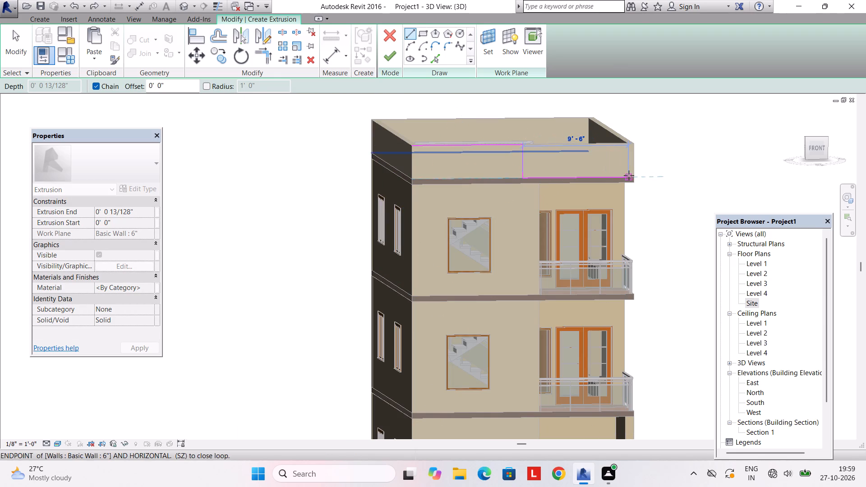
{"action": "left_click", "coordinate": [636, 175]}
{"action": "left_click", "coordinate": [636, 182]}
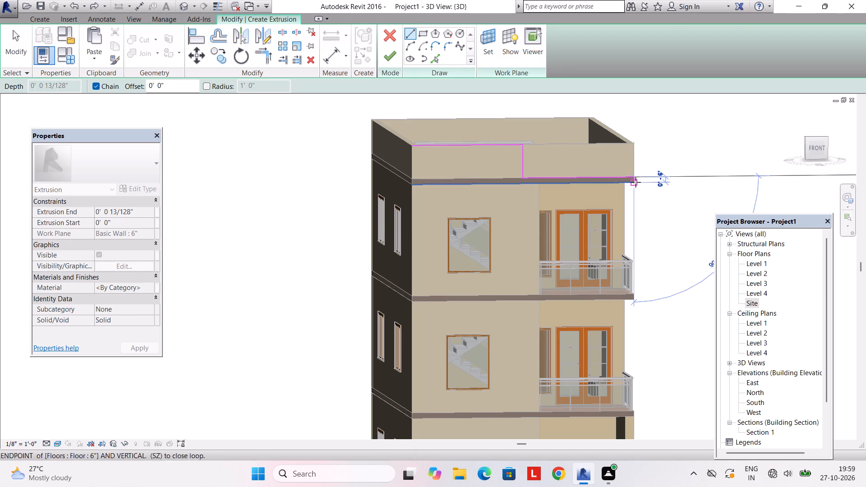
{"action": "left_click", "coordinate": [520, 184]}
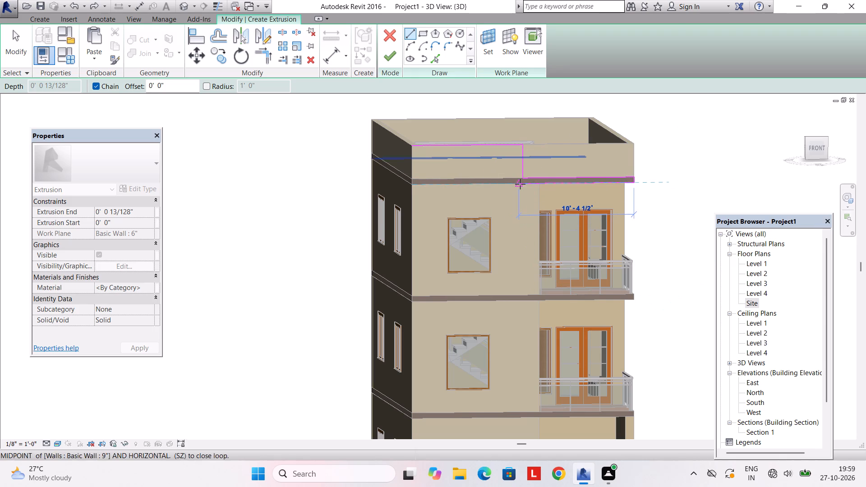
Continue the outline diagonally to the upper balcony slab, about 13'-11" to its outer end, 0'-6" down, and back along the underside.
{"action": "left_click", "coordinate": [481, 298]}
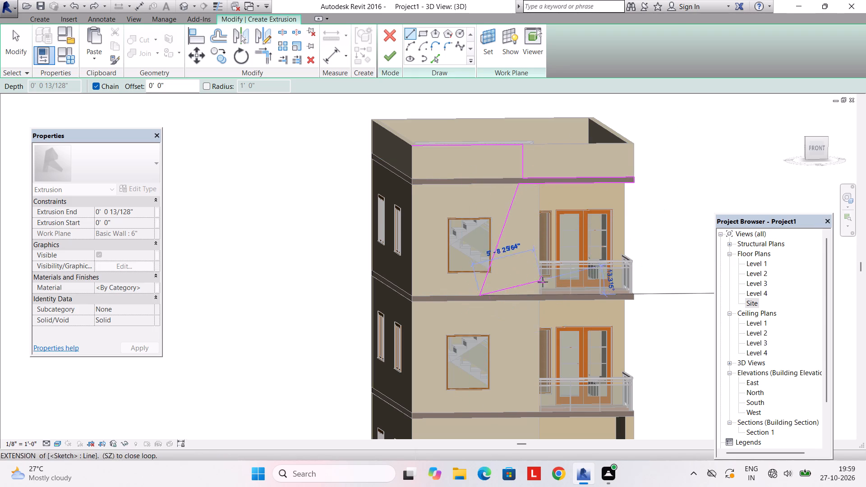
{"action": "scroll", "coordinate": [623, 290], "scroll_direction": "up", "scroll_amount": 4}
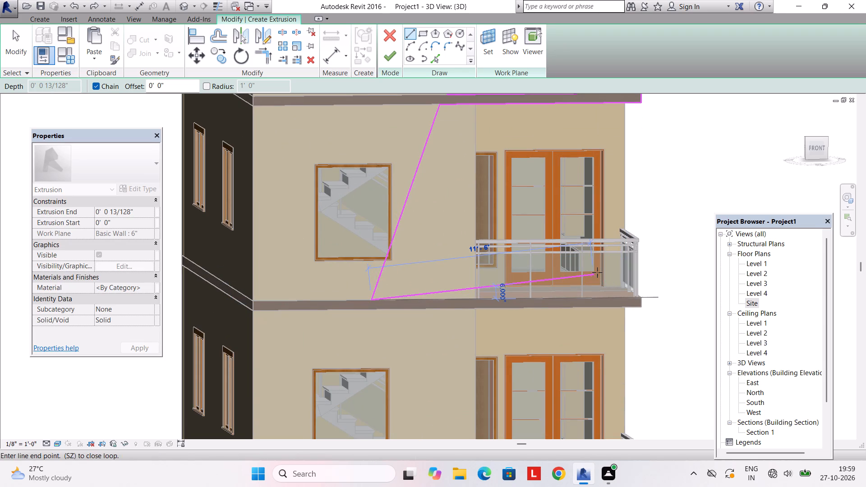
{"action": "left_click", "coordinate": [641, 302]}
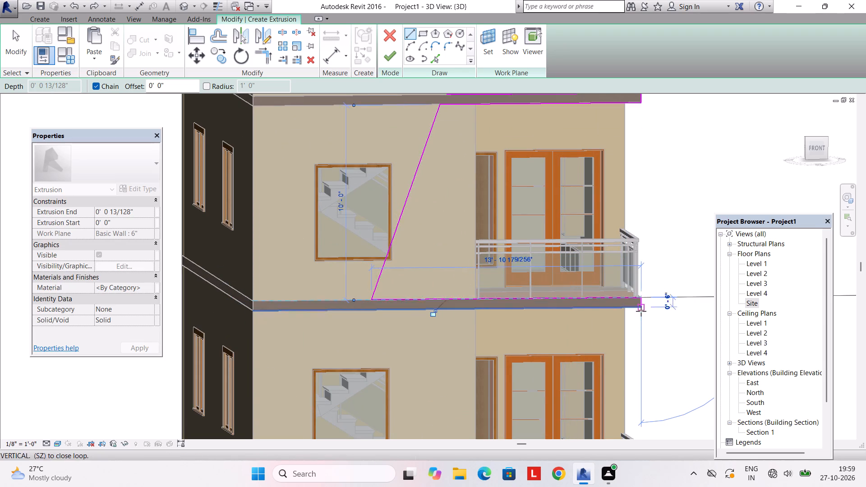
{"action": "left_click", "coordinate": [641, 309]}
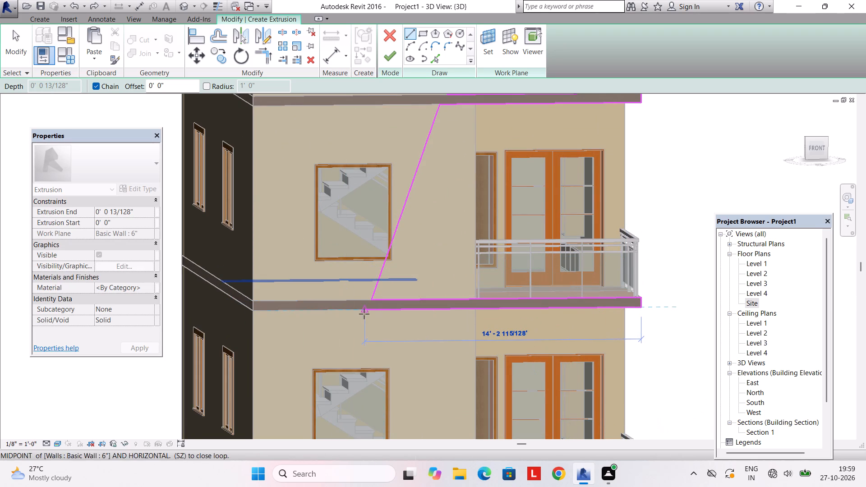
{"action": "left_click", "coordinate": [409, 313]}
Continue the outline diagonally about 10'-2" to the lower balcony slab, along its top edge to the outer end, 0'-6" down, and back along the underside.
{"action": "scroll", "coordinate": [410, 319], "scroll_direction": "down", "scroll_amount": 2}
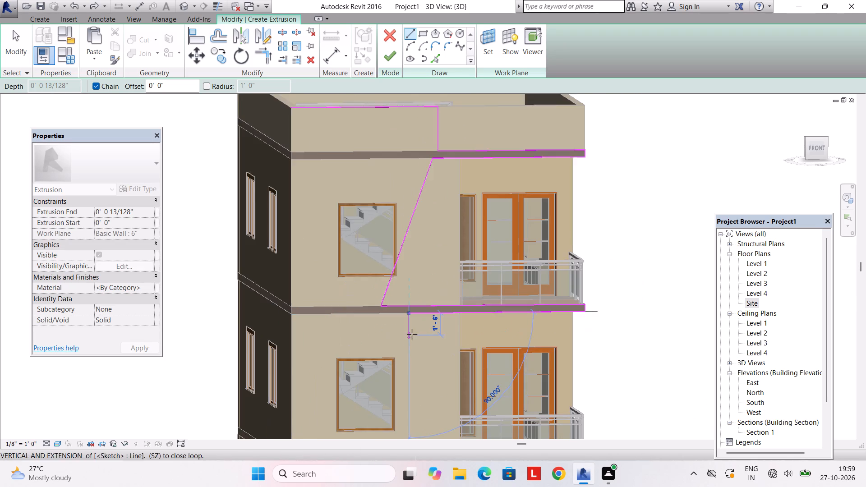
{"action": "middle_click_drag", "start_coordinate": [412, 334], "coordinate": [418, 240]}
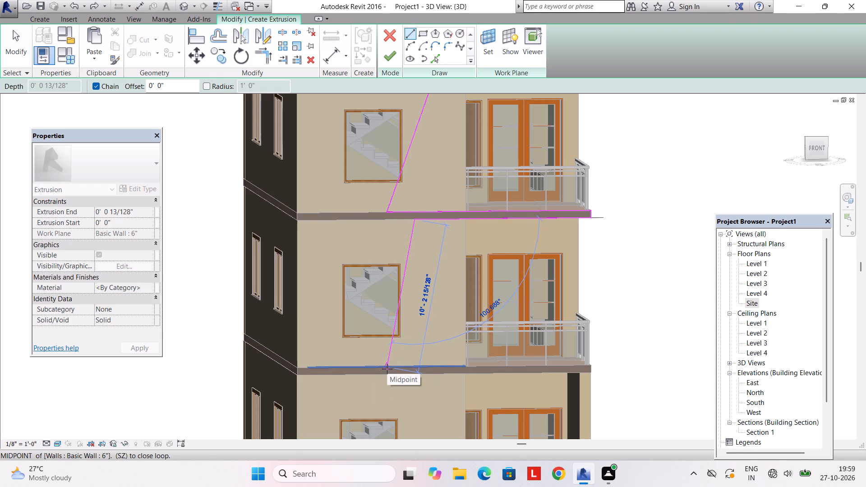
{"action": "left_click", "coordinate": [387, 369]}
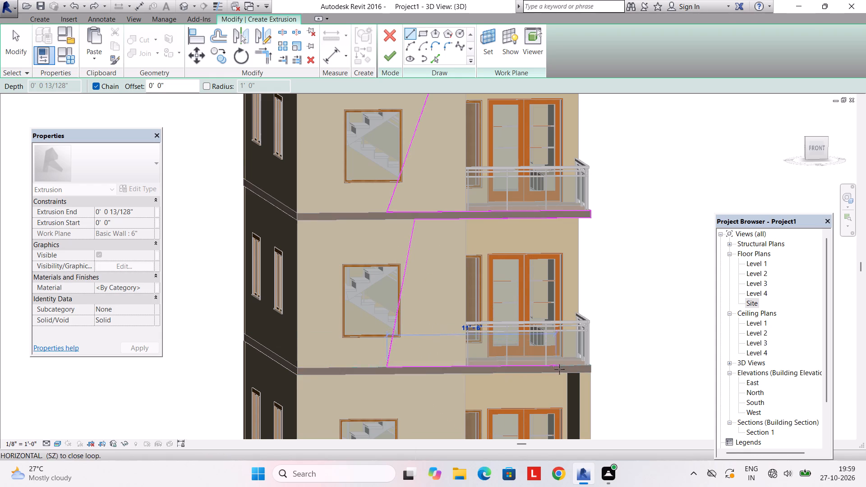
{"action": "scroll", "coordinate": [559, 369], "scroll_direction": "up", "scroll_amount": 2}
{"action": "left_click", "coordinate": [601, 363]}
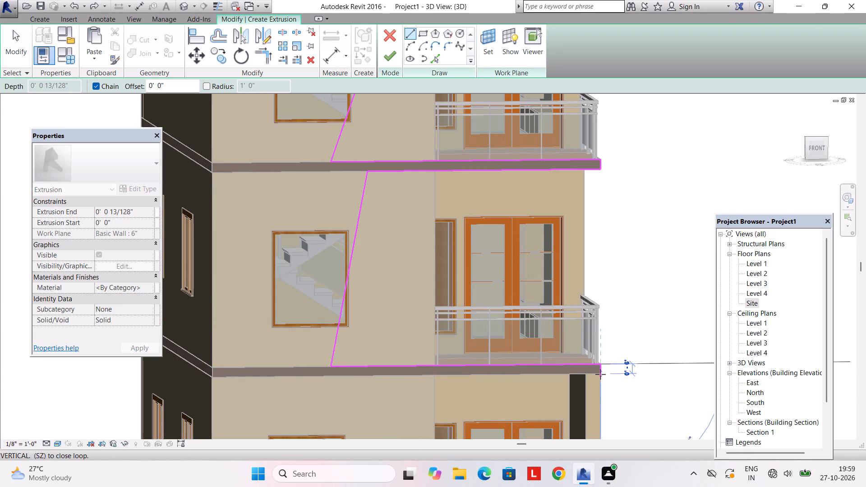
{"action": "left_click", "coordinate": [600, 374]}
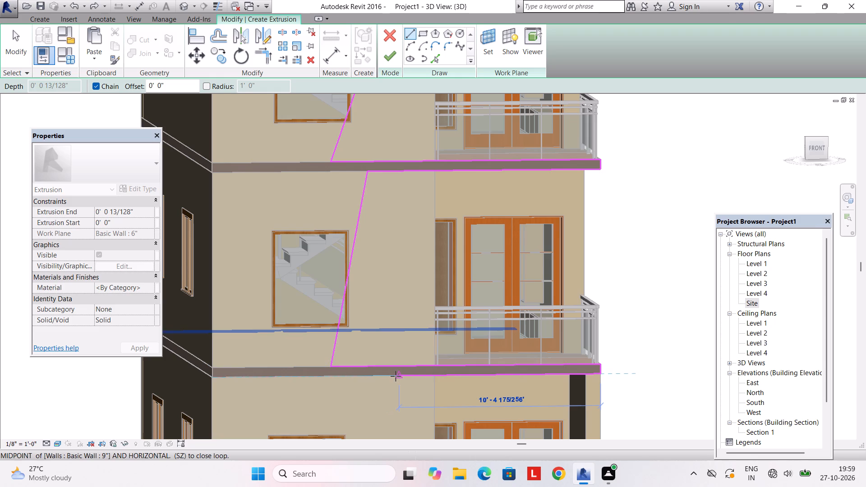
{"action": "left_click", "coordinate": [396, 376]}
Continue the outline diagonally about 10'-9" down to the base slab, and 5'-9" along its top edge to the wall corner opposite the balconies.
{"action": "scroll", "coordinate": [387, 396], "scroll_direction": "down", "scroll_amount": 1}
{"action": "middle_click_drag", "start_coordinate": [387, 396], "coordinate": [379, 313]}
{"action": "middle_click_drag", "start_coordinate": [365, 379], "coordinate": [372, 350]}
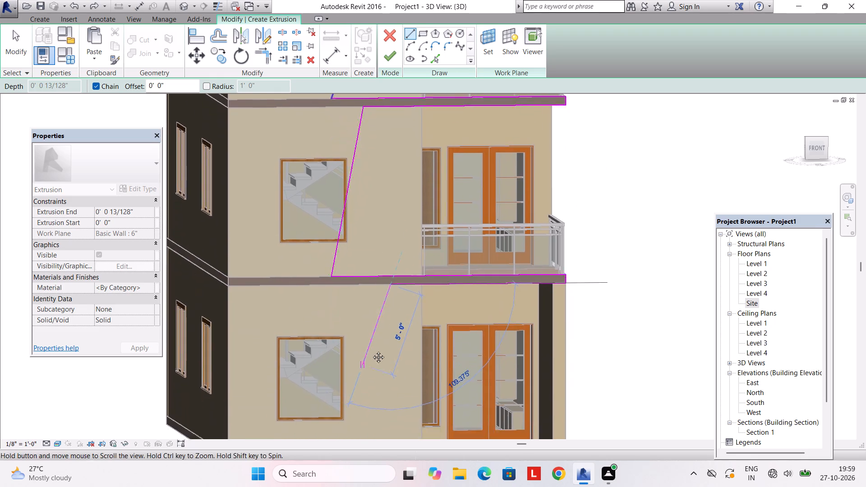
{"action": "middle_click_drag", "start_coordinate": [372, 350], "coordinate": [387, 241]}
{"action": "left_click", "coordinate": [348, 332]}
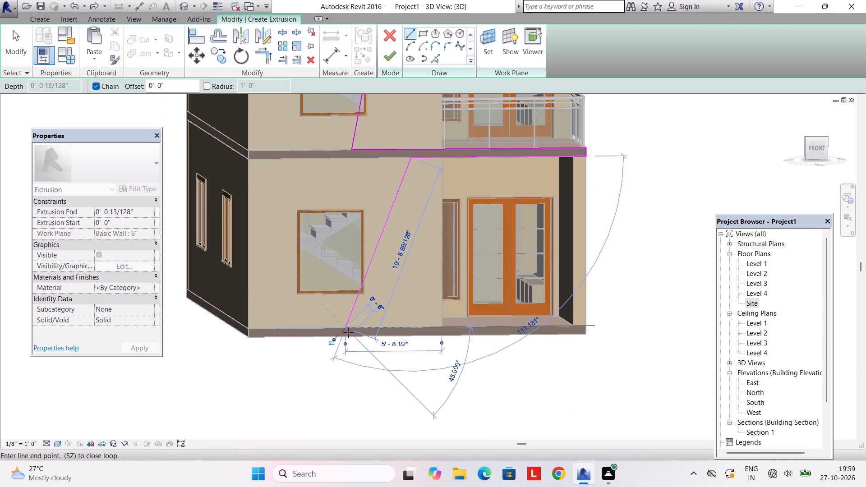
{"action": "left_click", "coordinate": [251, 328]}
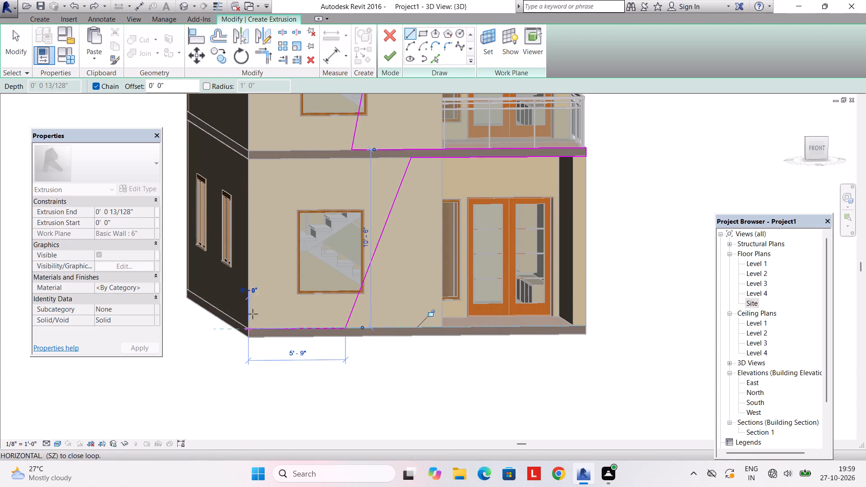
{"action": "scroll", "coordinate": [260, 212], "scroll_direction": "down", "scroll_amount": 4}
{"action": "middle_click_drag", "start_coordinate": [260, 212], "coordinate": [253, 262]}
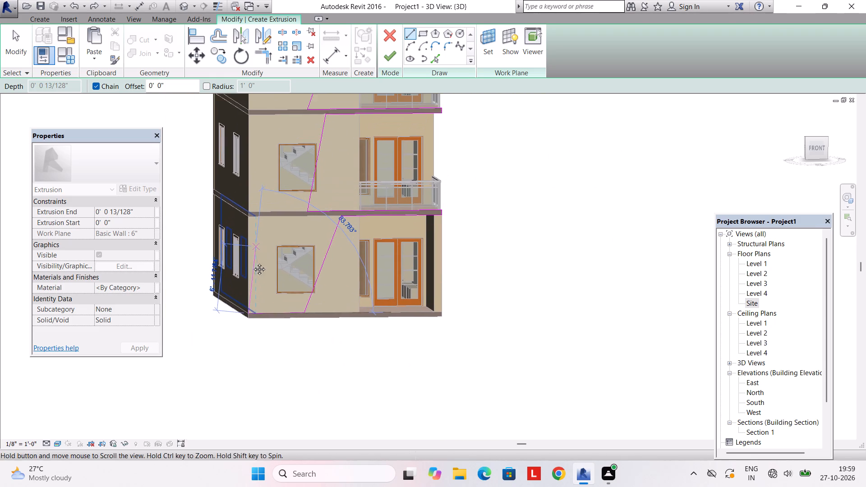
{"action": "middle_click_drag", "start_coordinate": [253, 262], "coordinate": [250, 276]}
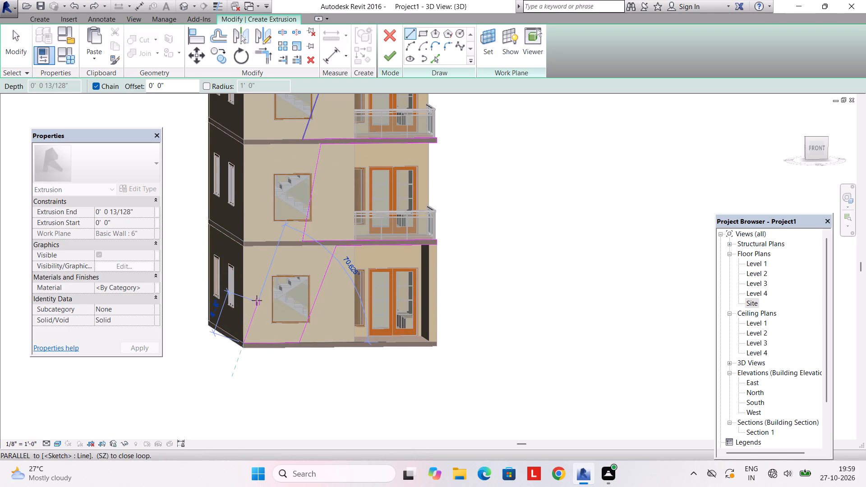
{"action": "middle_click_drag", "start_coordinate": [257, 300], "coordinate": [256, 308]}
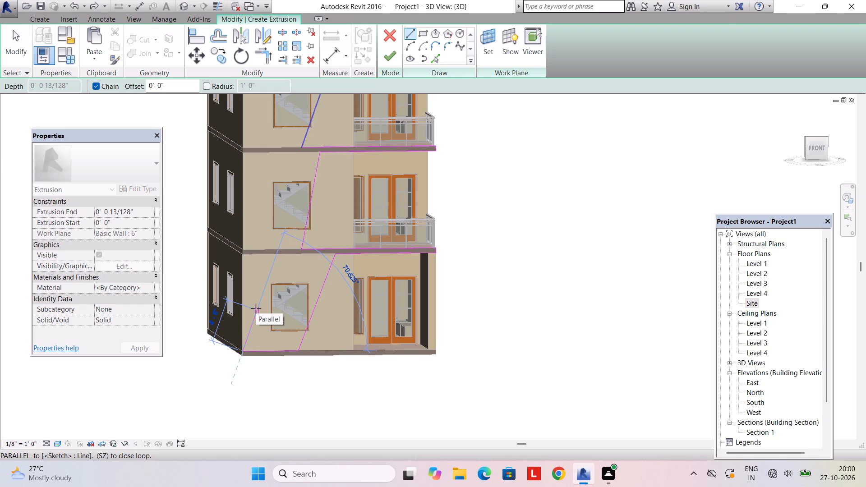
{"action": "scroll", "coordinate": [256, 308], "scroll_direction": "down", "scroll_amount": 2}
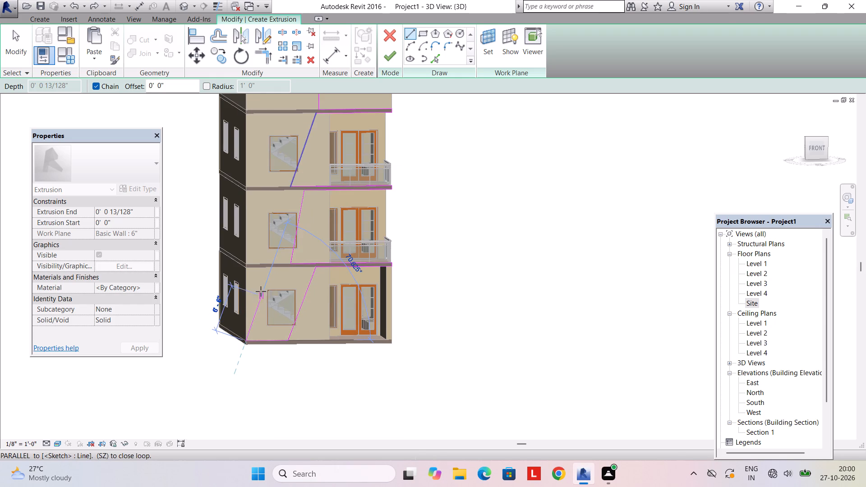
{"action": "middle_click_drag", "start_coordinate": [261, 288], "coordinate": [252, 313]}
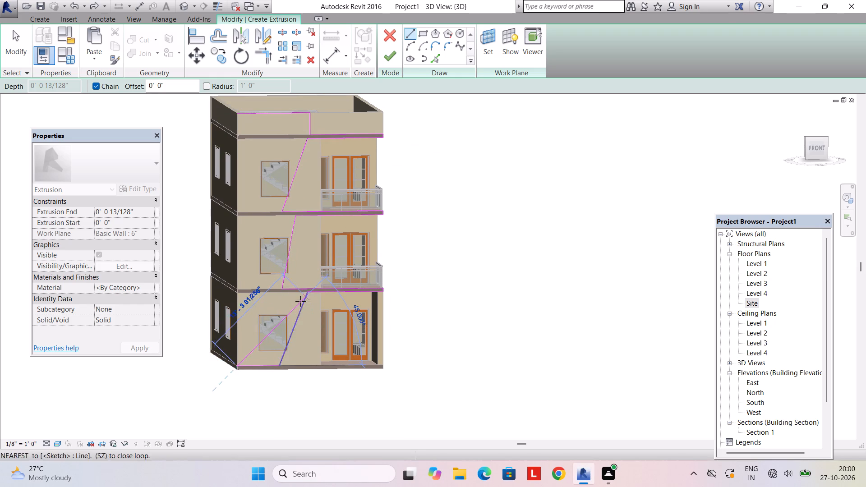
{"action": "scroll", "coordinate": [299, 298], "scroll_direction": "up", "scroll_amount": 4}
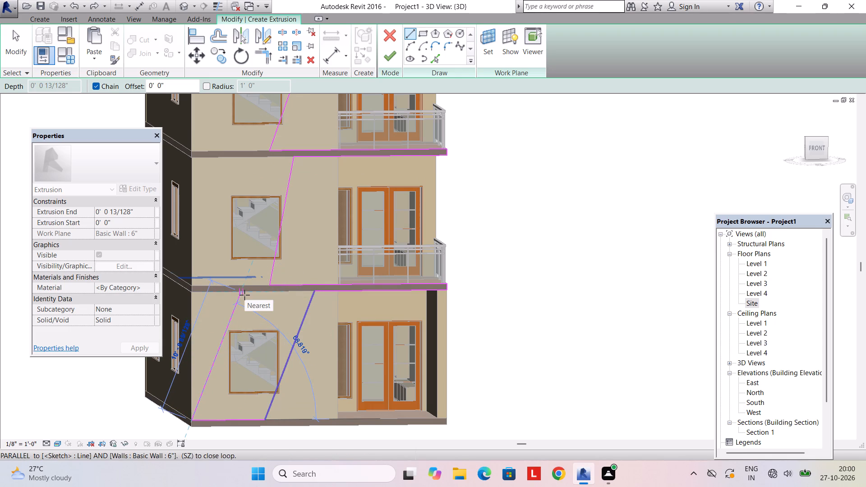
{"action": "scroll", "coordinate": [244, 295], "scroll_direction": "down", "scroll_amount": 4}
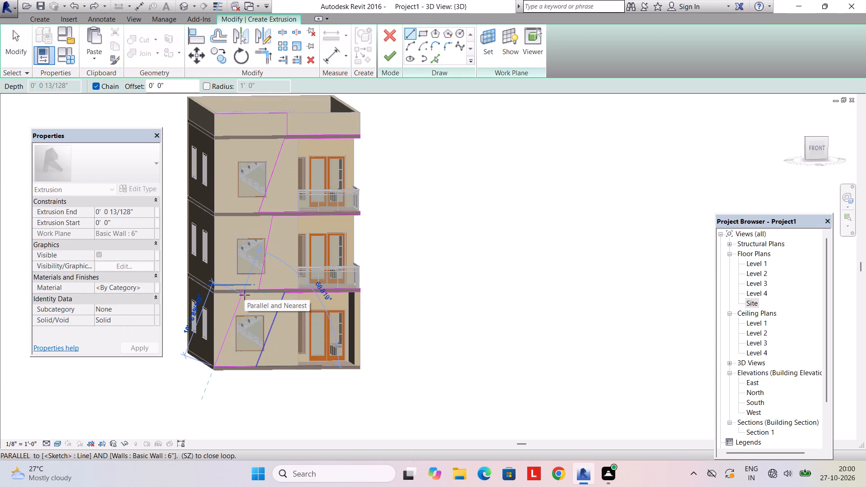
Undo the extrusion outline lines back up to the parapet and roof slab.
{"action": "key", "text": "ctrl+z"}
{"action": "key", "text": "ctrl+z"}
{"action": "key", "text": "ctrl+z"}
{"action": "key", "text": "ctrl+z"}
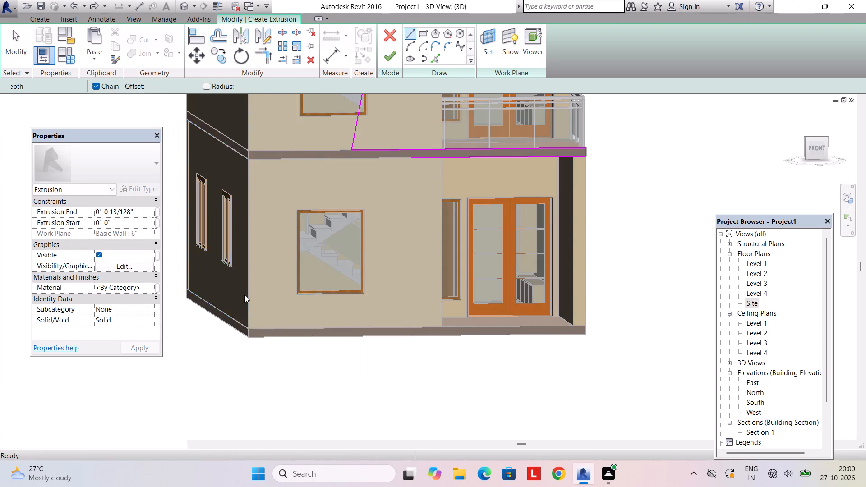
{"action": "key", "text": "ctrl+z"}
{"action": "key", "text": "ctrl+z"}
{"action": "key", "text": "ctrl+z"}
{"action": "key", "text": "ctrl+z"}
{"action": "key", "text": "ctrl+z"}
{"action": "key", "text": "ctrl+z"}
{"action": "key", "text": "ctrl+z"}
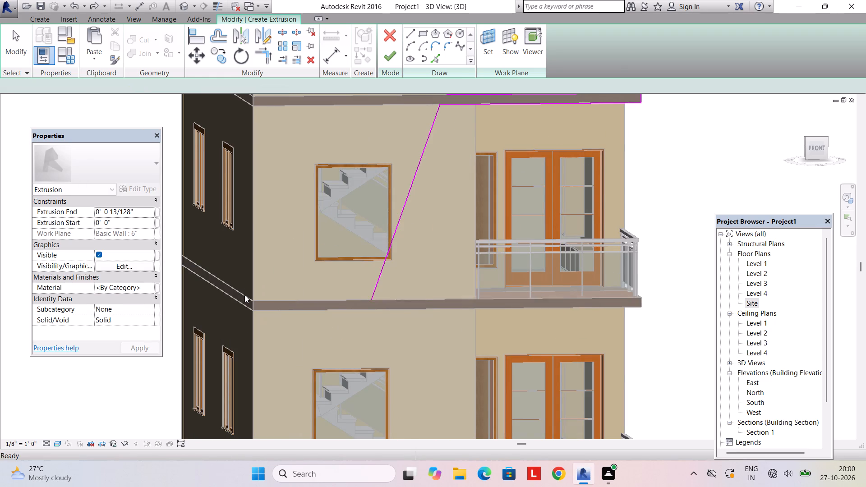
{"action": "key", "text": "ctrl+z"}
Discard the extrusion sketch and cancel the in-place wall model.
{"action": "left_click", "coordinate": [389, 33]}
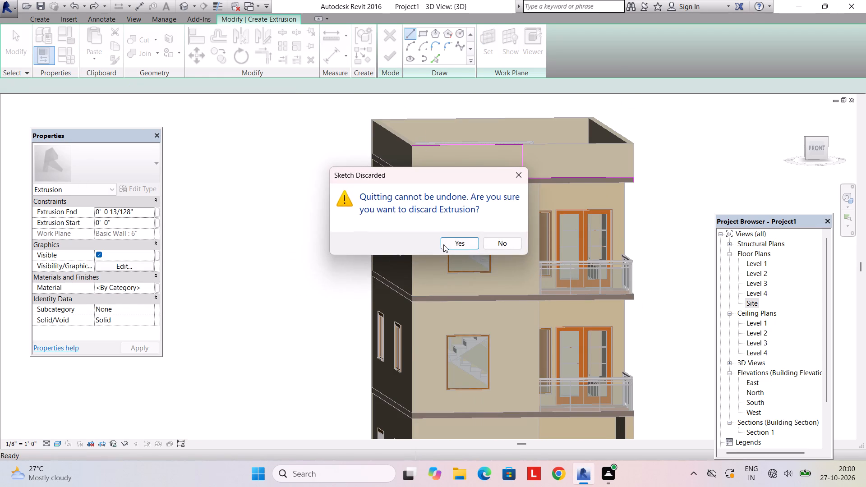
{"action": "left_click", "coordinate": [461, 243]}
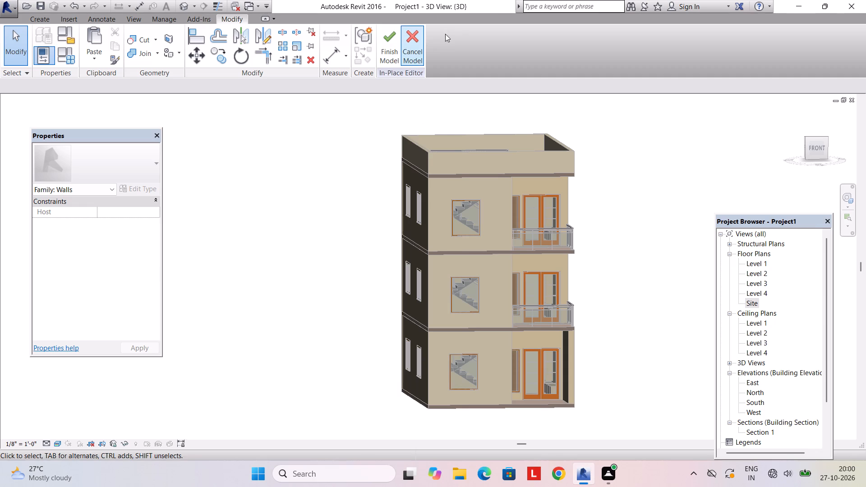
{"action": "left_click", "coordinate": [426, 46]}
{"action": "left_click", "coordinate": [421, 50]}
{"action": "scroll", "coordinate": [495, 271], "scroll_direction": "down", "scroll_amount": 1, "text": "shift"}
{"action": "middle_click_drag", "start_coordinate": [478, 276], "coordinate": [462, 280], "text": "shift"}
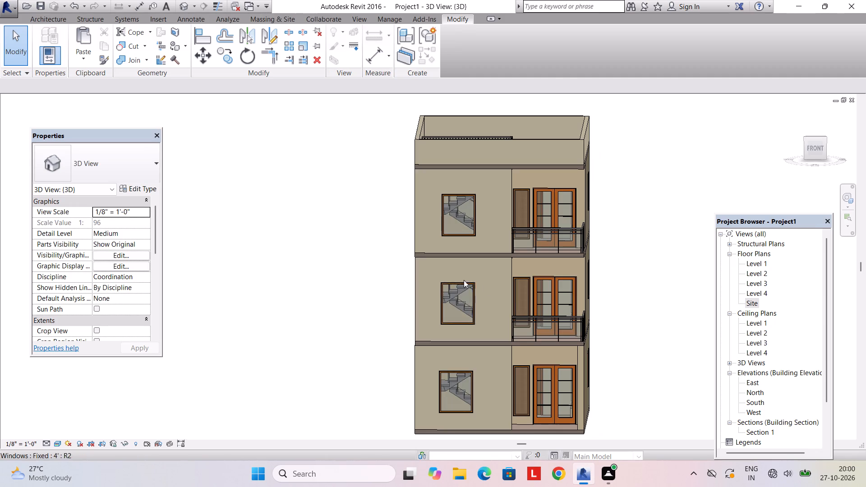
In the Site floor plan, place a camera just south of the building, aimed north through it to a target beyond its far side.
{"action": "double_click", "coordinate": [755, 307]}
{"action": "scroll", "coordinate": [487, 249], "scroll_direction": "down", "scroll_amount": 4}
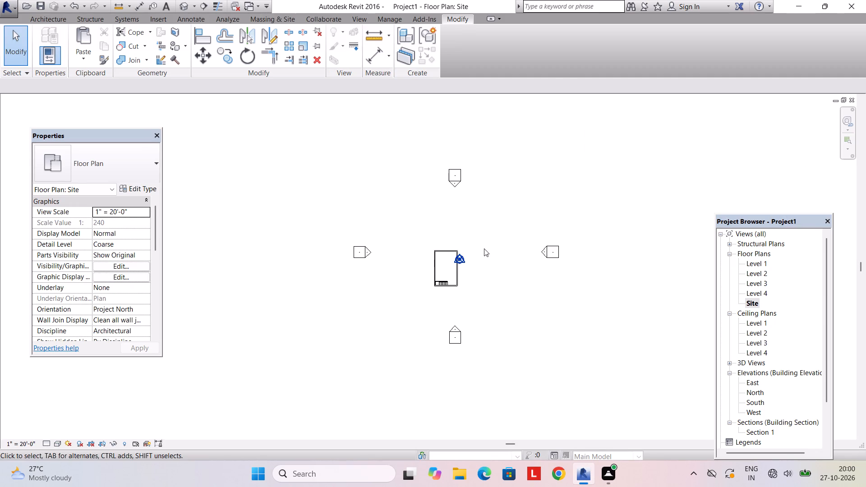
{"action": "left_click", "coordinate": [355, 22]}
{"action": "left_click", "coordinate": [328, 52]}
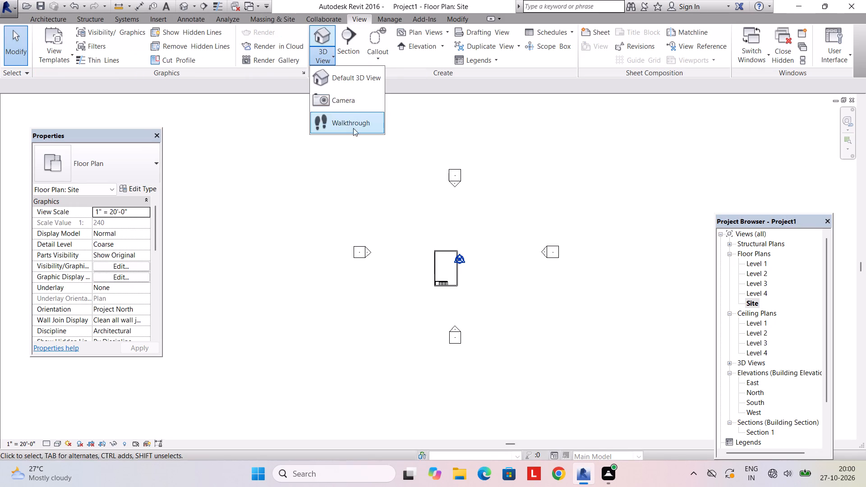
{"action": "left_click", "coordinate": [349, 103]}
{"action": "left_click", "coordinate": [445, 311]}
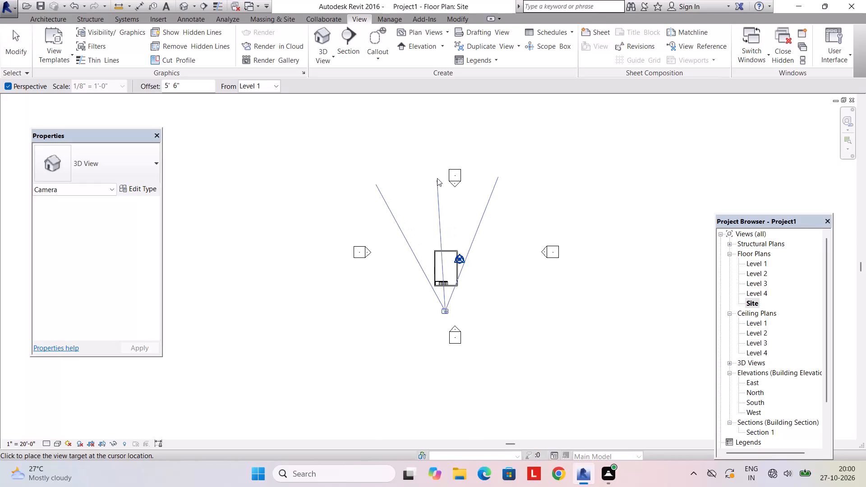
{"action": "left_click", "coordinate": [446, 165]}
Enlarge the new camera view's crop region upward and on both sides to frame the full building with margins.
{"action": "scroll", "coordinate": [429, 221], "scroll_direction": "down", "scroll_amount": 10}
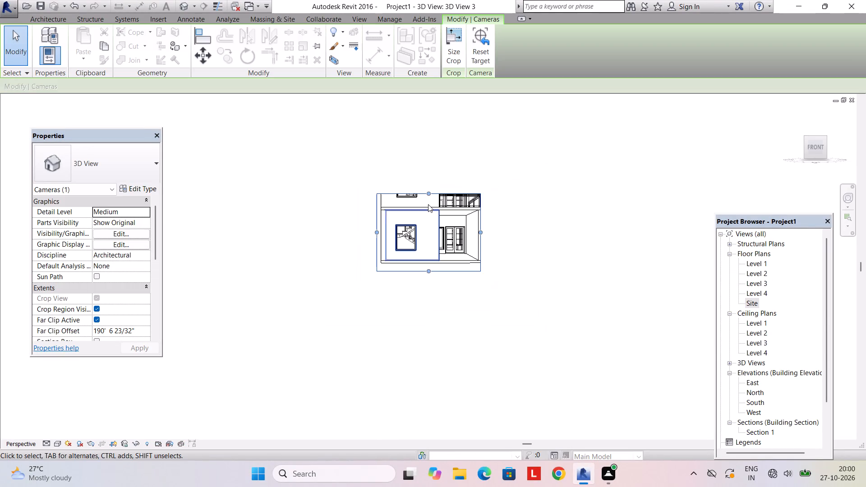
{"action": "left_click_drag", "start_coordinate": [428, 192], "coordinate": [423, 118]}
{"action": "scroll", "coordinate": [422, 125], "scroll_direction": "down", "scroll_amount": 1}
{"action": "middle_click_drag", "start_coordinate": [422, 137], "coordinate": [413, 189]}
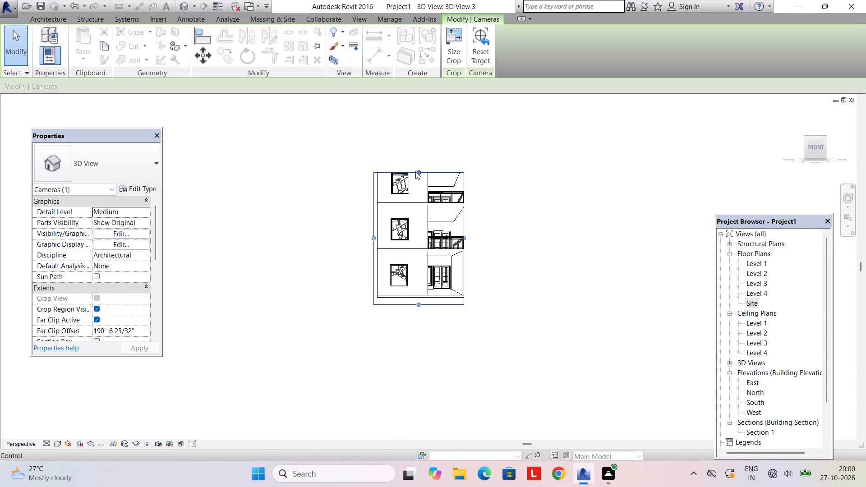
{"action": "left_click_drag", "start_coordinate": [415, 171], "coordinate": [414, 147]}
{"action": "left_click_drag", "start_coordinate": [417, 146], "coordinate": [419, 124]}
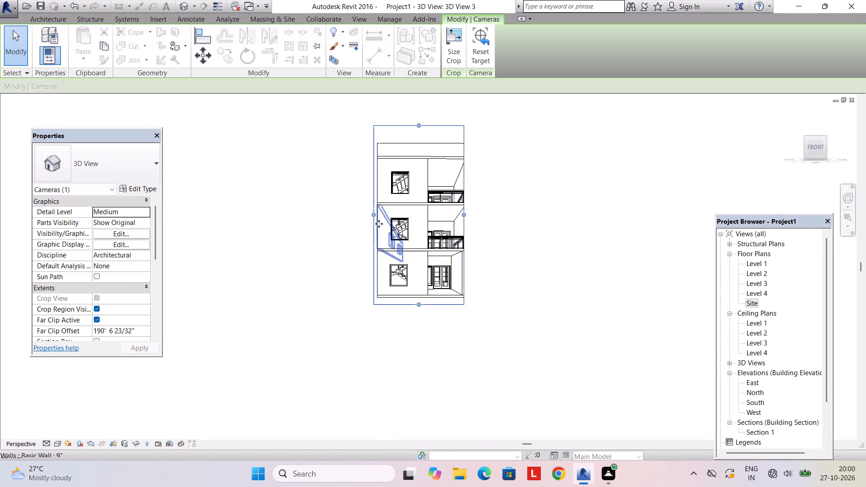
{"action": "left_click_drag", "start_coordinate": [371, 211], "coordinate": [348, 217]}
{"action": "left_click_drag", "start_coordinate": [461, 214], "coordinate": [492, 221]}
{"action": "scroll", "coordinate": [479, 273], "scroll_direction": "up", "scroll_amount": 5}
{"action": "middle_click_drag", "start_coordinate": [477, 275], "coordinate": [490, 363]}
{"action": "scroll", "coordinate": [516, 316], "scroll_direction": "down", "scroll_amount": 2}
Configure the rendering with Medium quality, printer resolution at 150 DPI and the Exterior: Sun only lighting scheme.
{"action": "type", "text": "rr"}
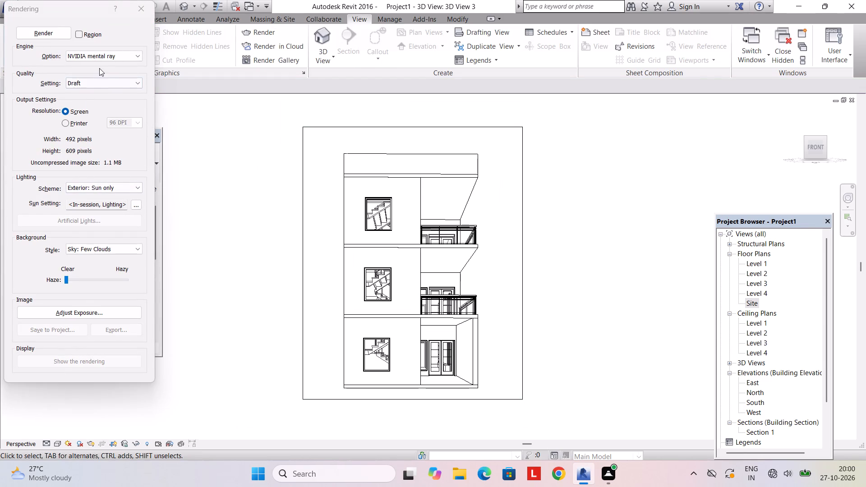
{"action": "left_click", "coordinate": [99, 76]}
{"action": "left_click", "coordinate": [98, 87]}
{"action": "left_click", "coordinate": [89, 109]}
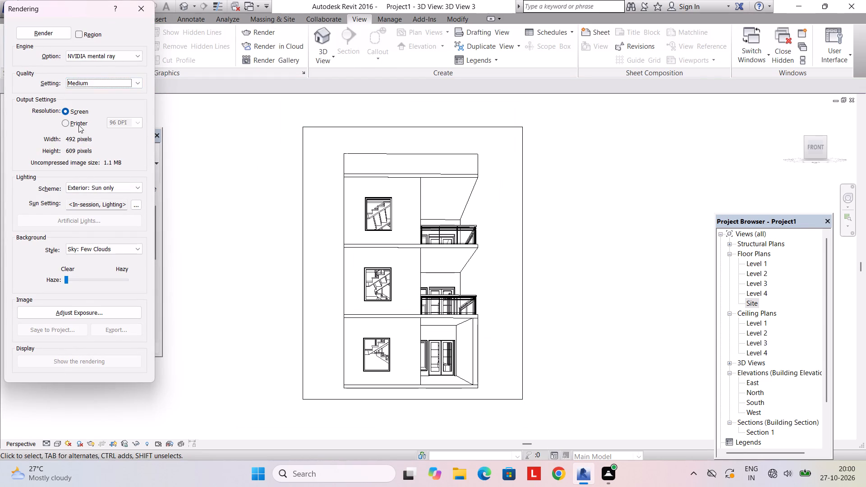
{"action": "left_click", "coordinate": [78, 125]}
{"action": "left_click", "coordinate": [126, 187]}
{"action": "left_click", "coordinate": [120, 198]}
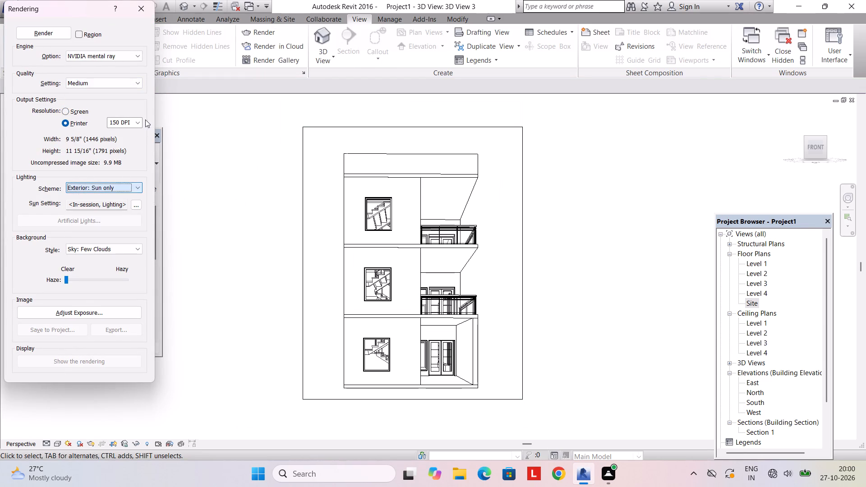
{"action": "left_click", "coordinate": [140, 121]}
{"action": "left_click", "coordinate": [127, 148]}
{"action": "left_click", "coordinate": [138, 121]}
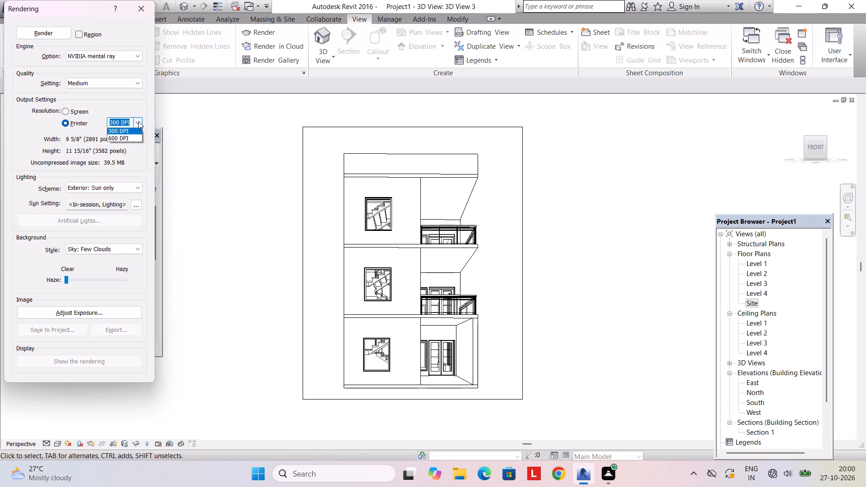
{"action": "left_click", "coordinate": [129, 141]}
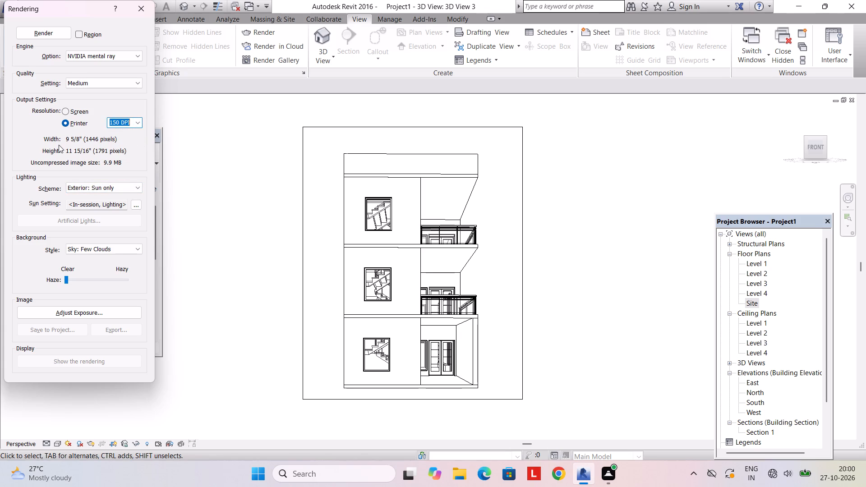
Render the front camera view and examine the rendered image.
{"action": "left_click", "coordinate": [48, 37]}
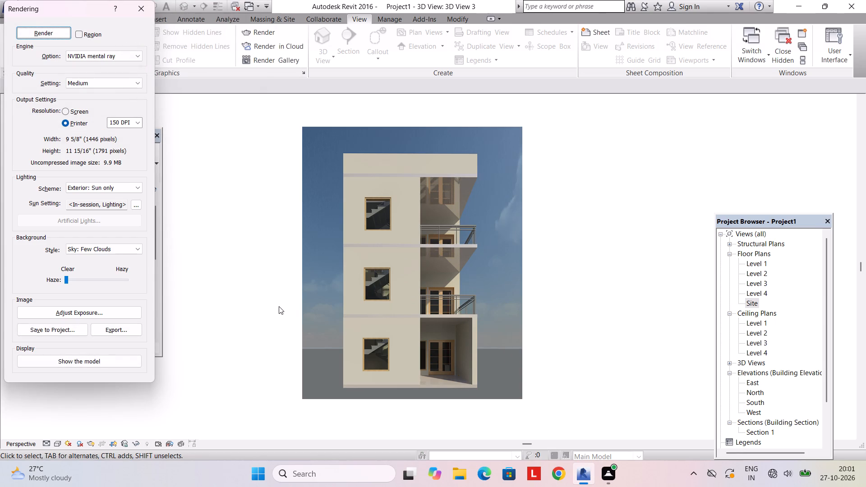
{"action": "scroll", "coordinate": [377, 284], "scroll_direction": "up", "scroll_amount": 5}
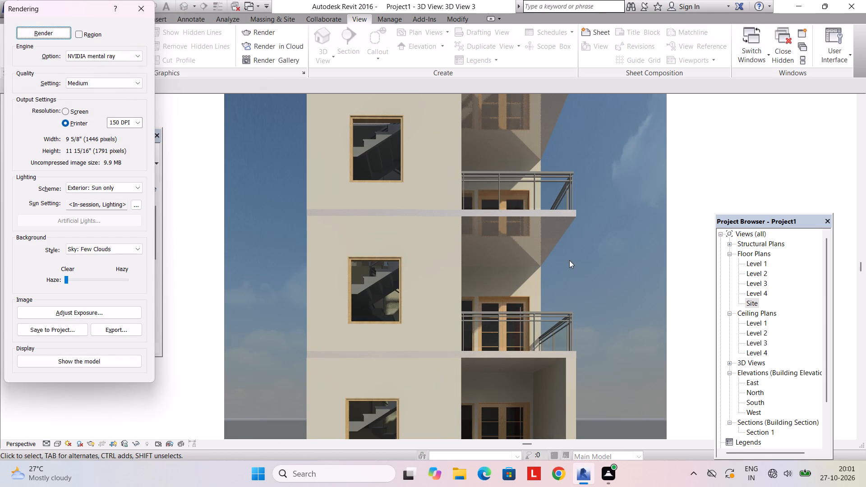
{"action": "scroll", "coordinate": [568, 259], "scroll_direction": "down", "scroll_amount": 4}
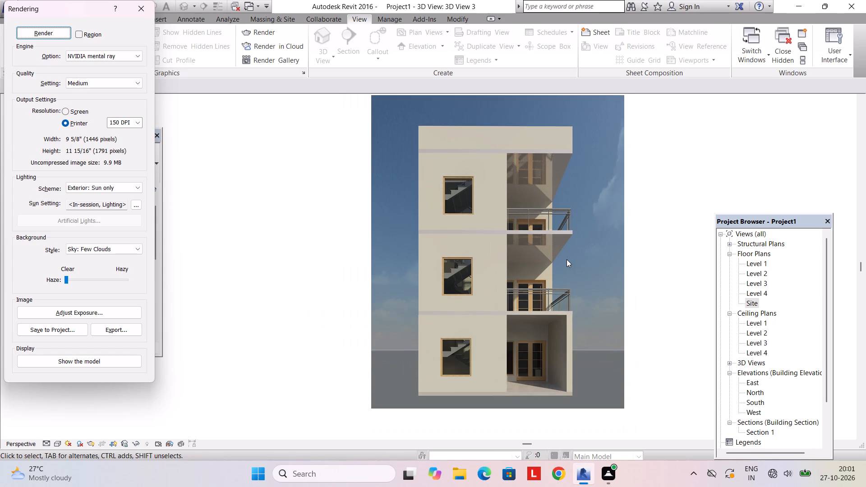
{"action": "middle_click_drag", "start_coordinate": [564, 260], "coordinate": [515, 275]}
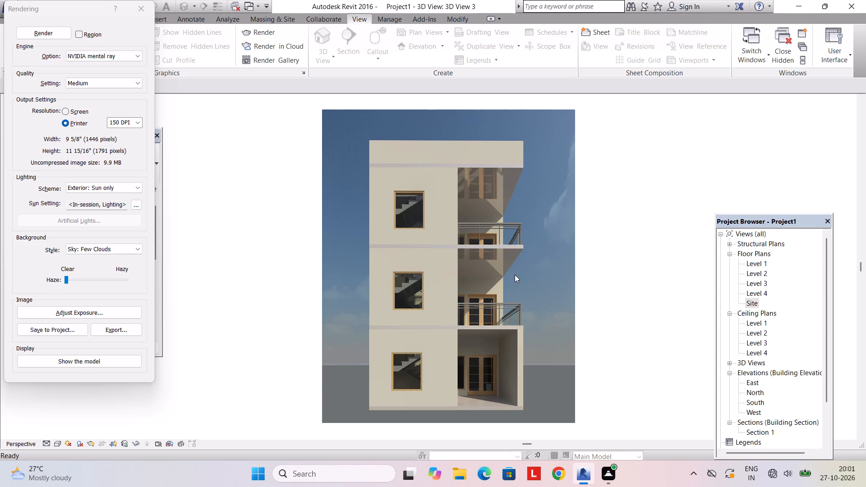
Close the rendering settings and open the Level 1 floor plan.
{"action": "left_click", "coordinate": [142, 12]}
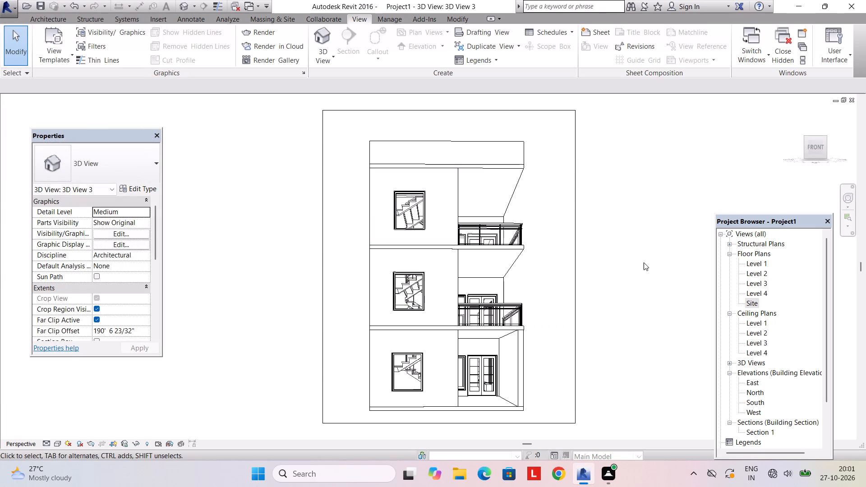
{"action": "double_click", "coordinate": [759, 263]}
{"action": "scroll", "coordinate": [551, 310], "scroll_direction": "down", "scroll_amount": 2}
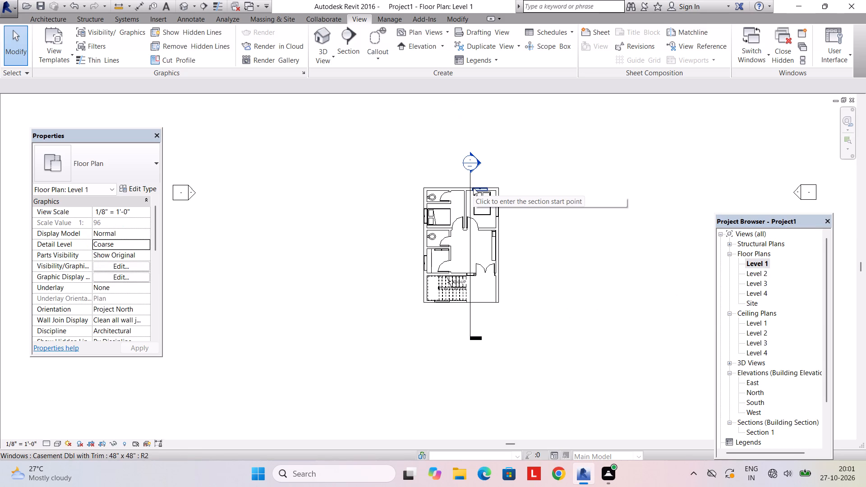
Save the project in the FUJI REVIT folder within Documents, entering a file name that starts with "2bhk yb".
{"action": "key", "text": "ctrl+s"}
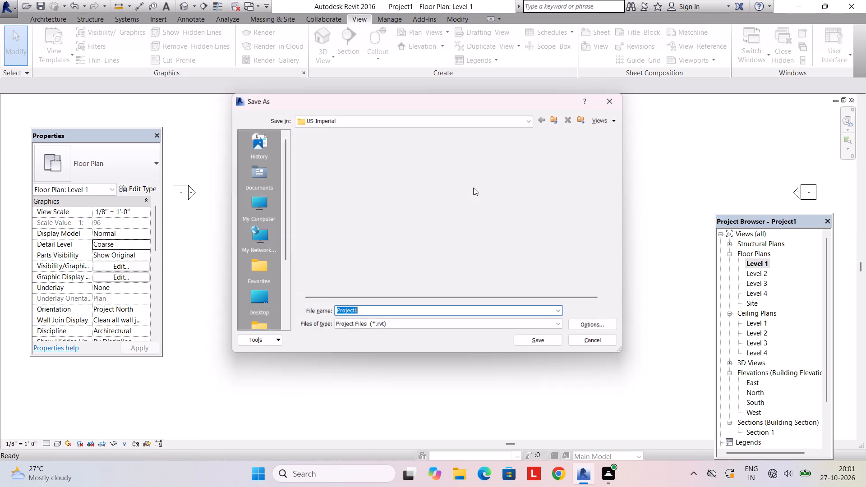
{"action": "double_click", "coordinate": [258, 188]}
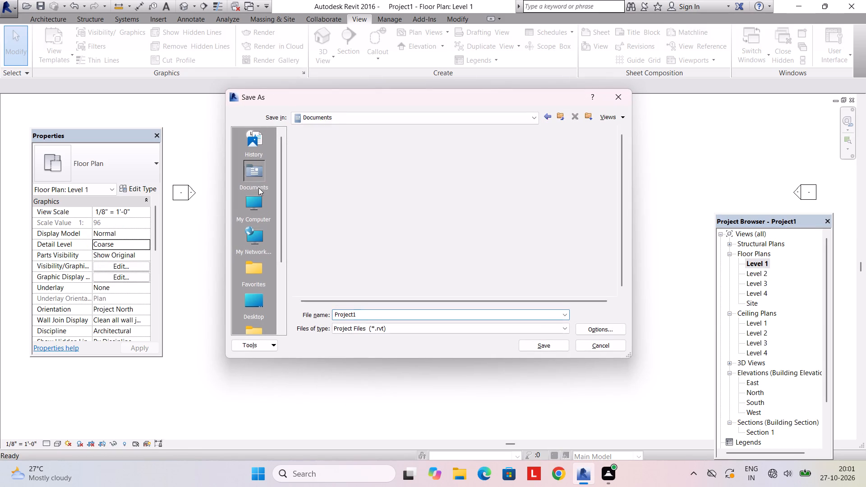
{"action": "double_click", "coordinate": [324, 207]}
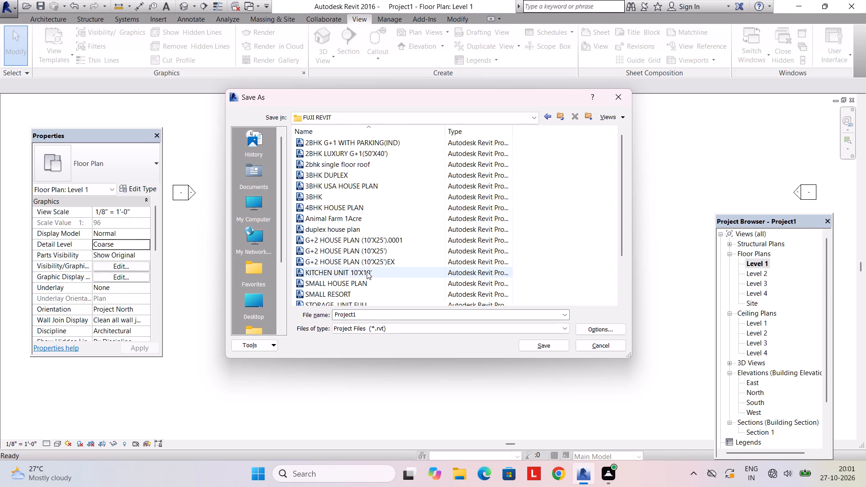